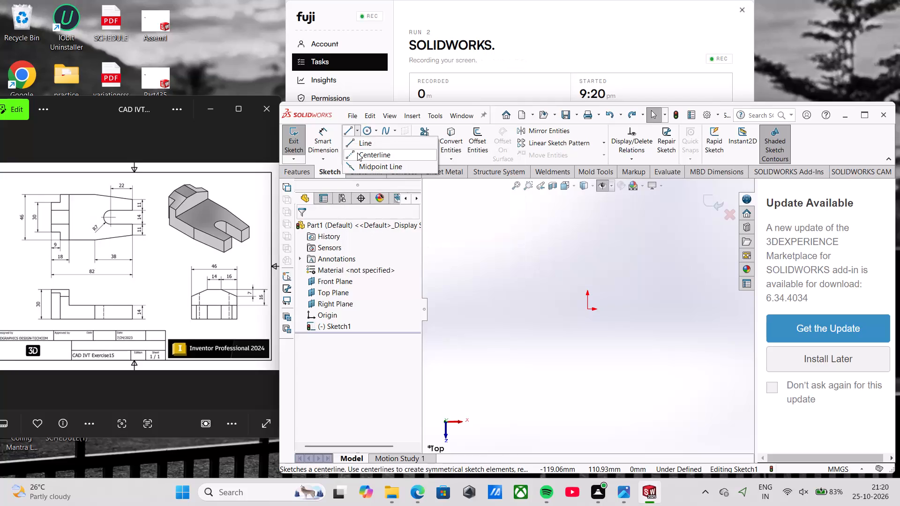
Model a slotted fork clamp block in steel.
Draw a vertical midpoint line centred on the origin and dimension its length to 46 mm.
click(357, 160)
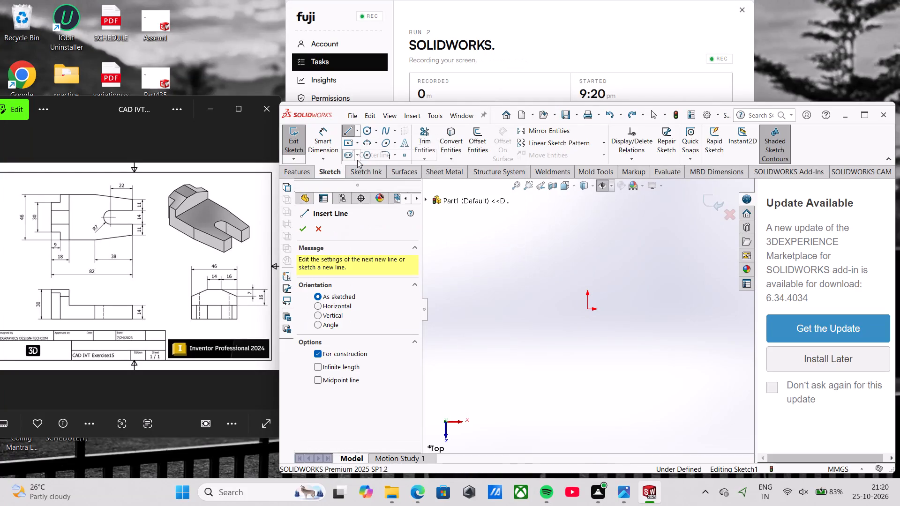
click(360, 134)
click(360, 169)
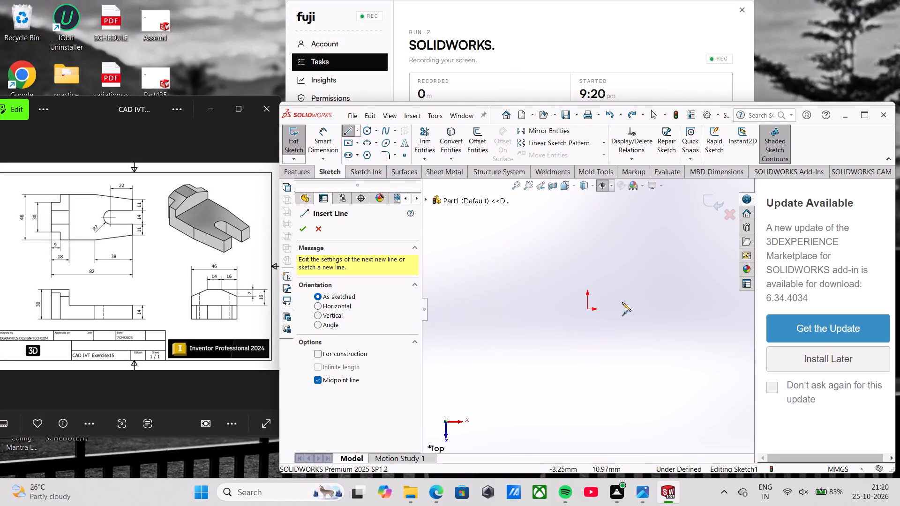
click(587, 310)
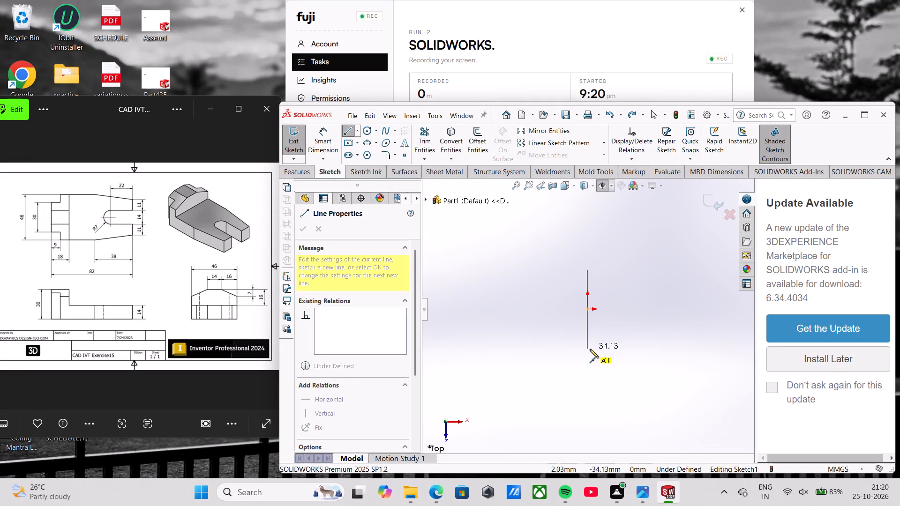
click(590, 351)
click(325, 133)
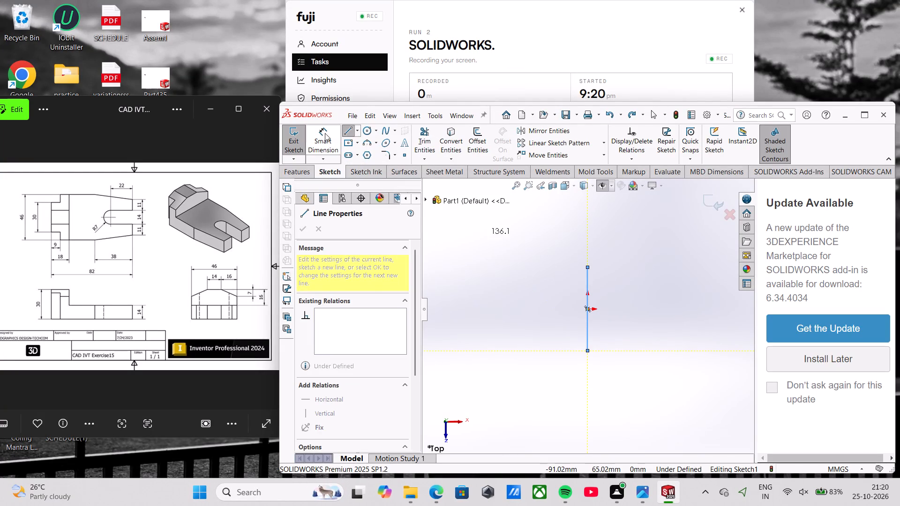
click(585, 284)
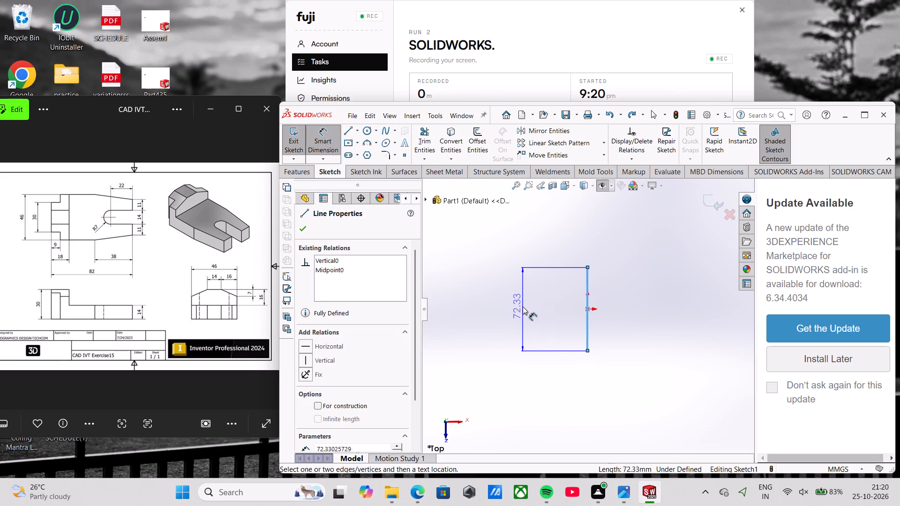
click(523, 306)
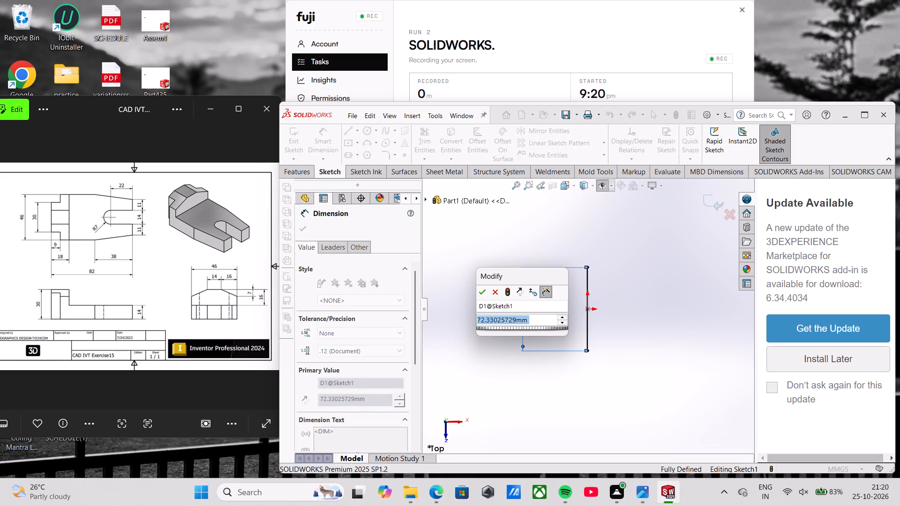
text(46)
key(Return)
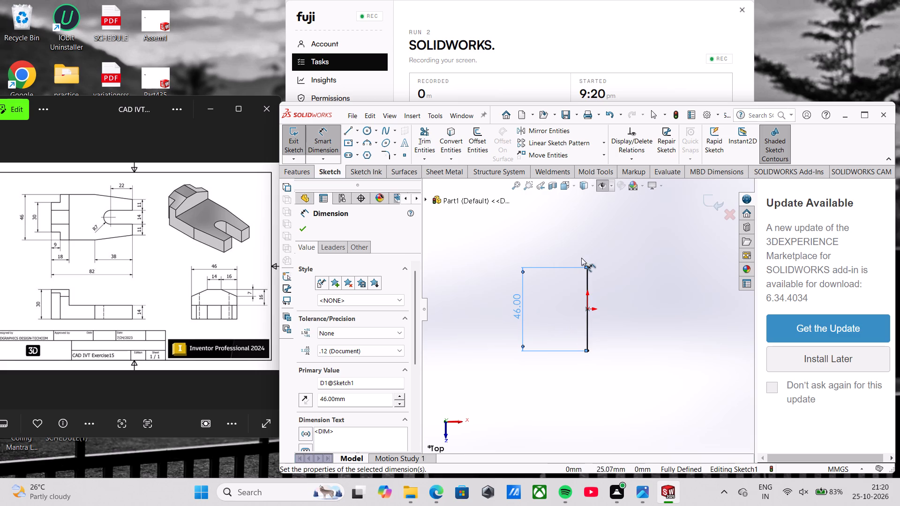
Draw a horizontal line about 62 mm long from the origin in the positive X direction.
click(348, 133)
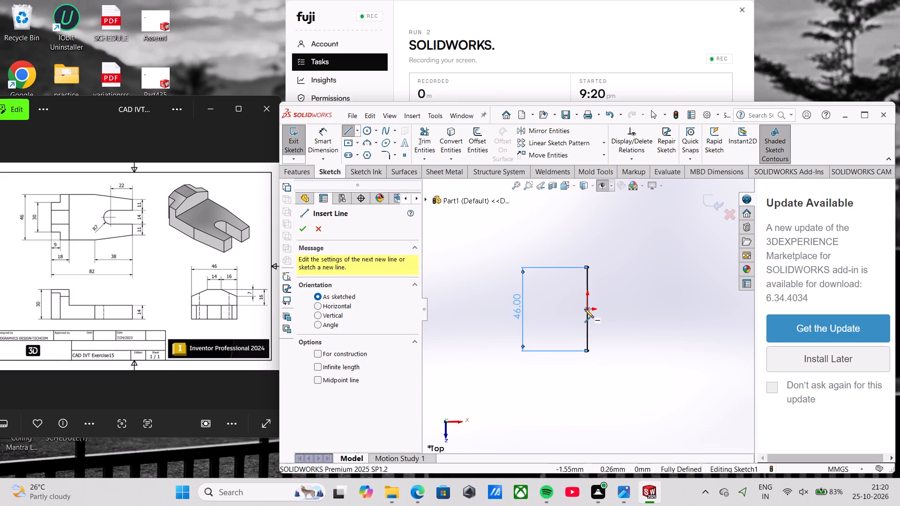
click(585, 309)
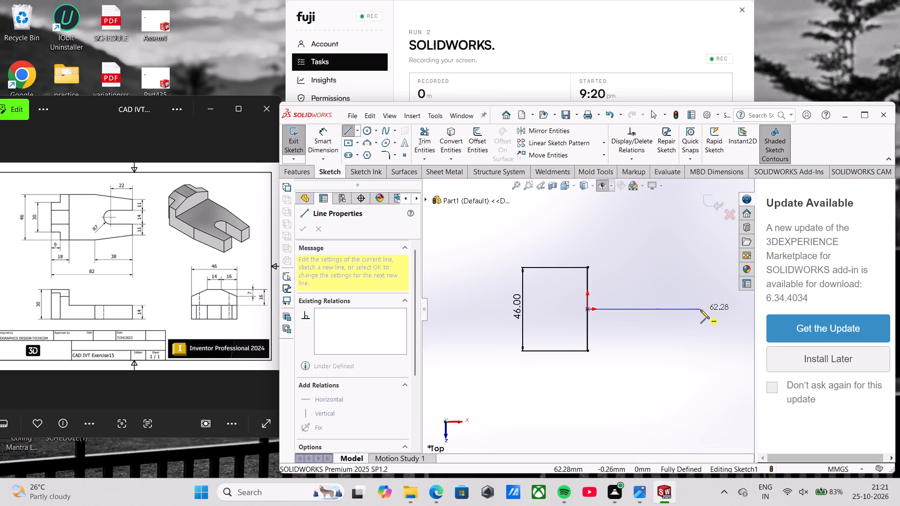
click(700, 310)
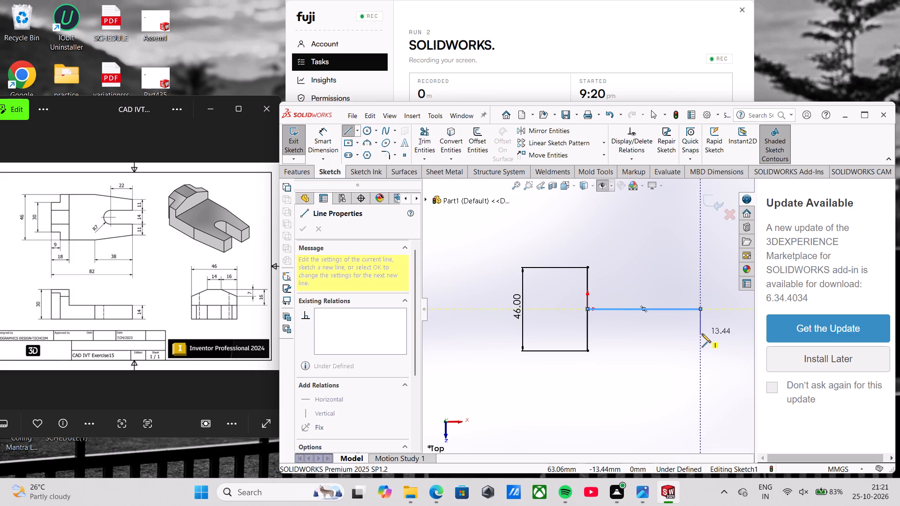
key(Escape)
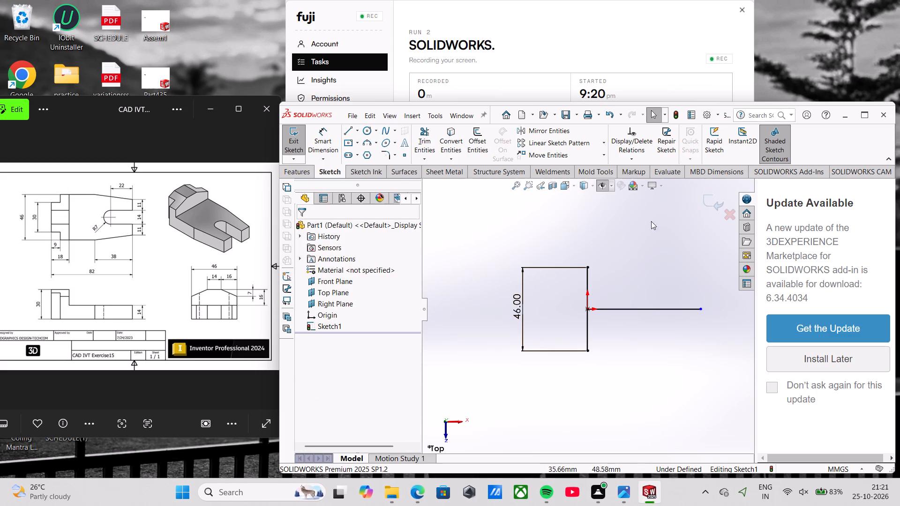
Draw a vertical midpoint line centred on the horizontal line's free end and dimension its length to 14 mm.
click(356, 132)
click(361, 166)
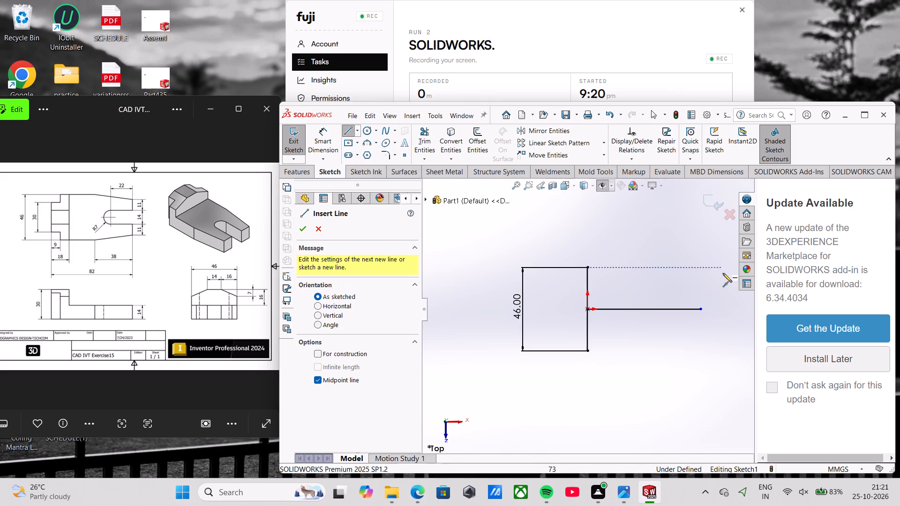
click(700, 308)
click(703, 325)
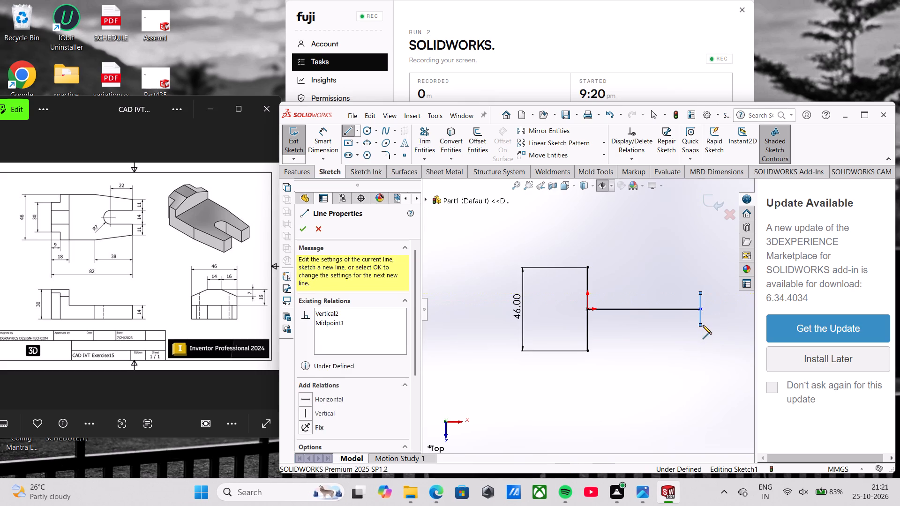
click(314, 138)
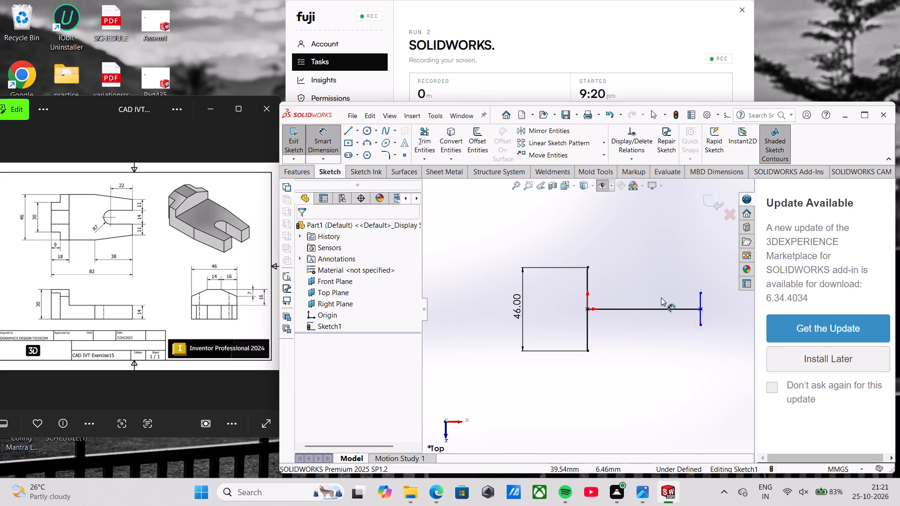
click(702, 319)
click(720, 315)
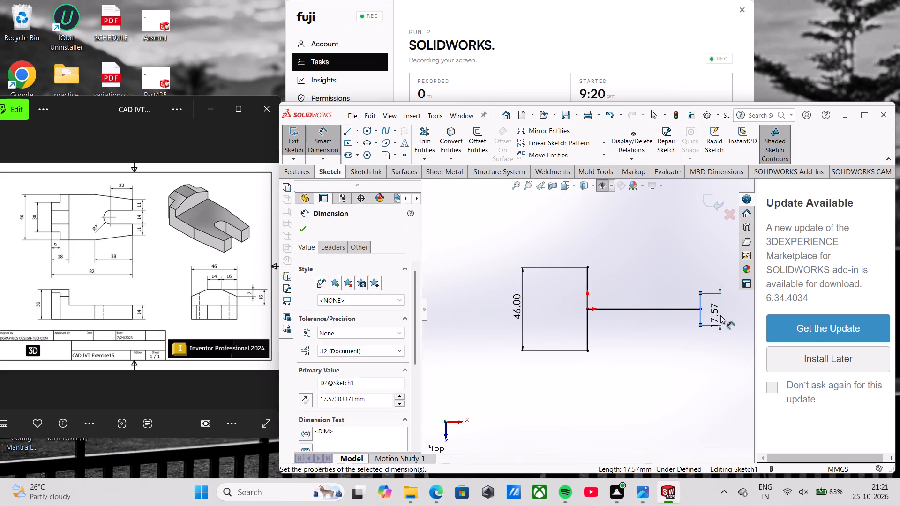
text(14)
key(Return)
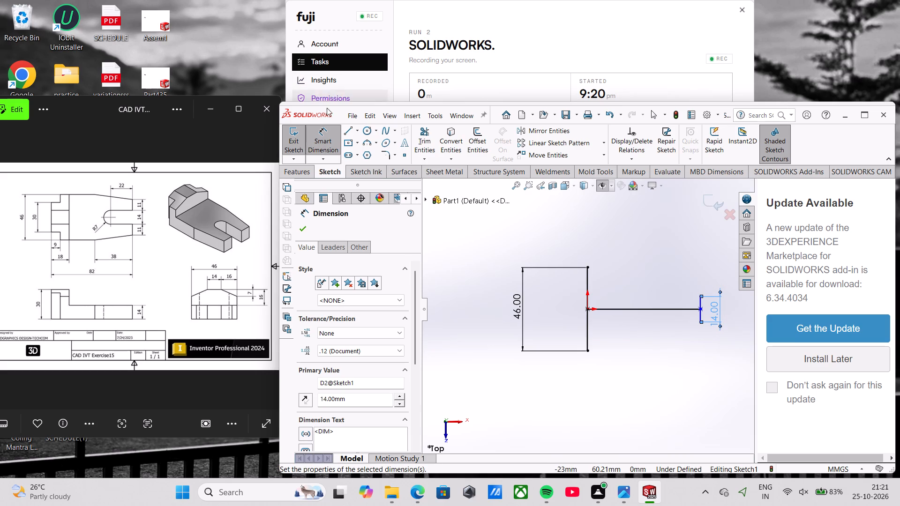
Draw a vertical line upward from the 14 mm line's upper endpoint and dimension its length to 11 mm.
click(346, 133)
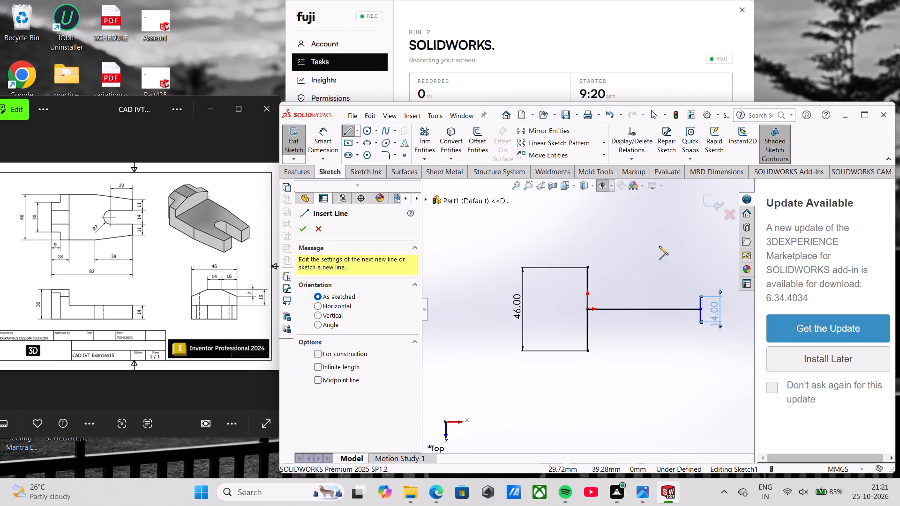
click(700, 295)
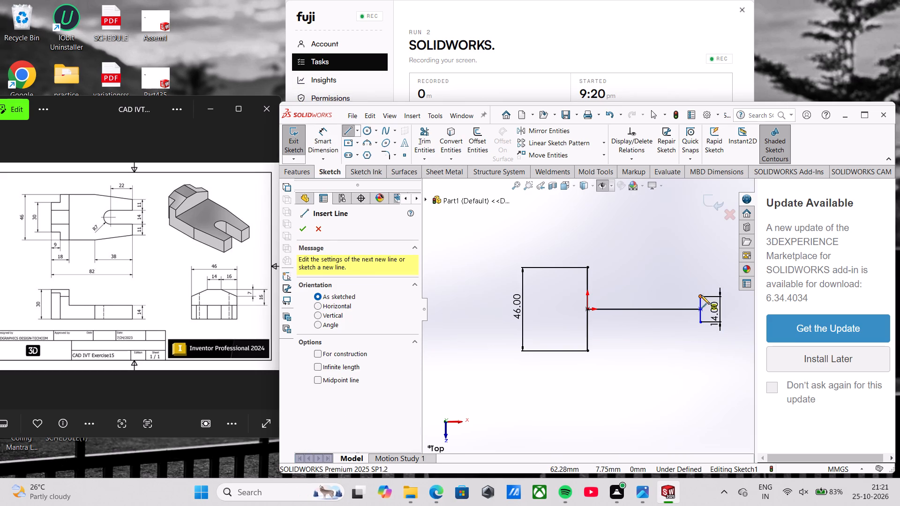
click(697, 270)
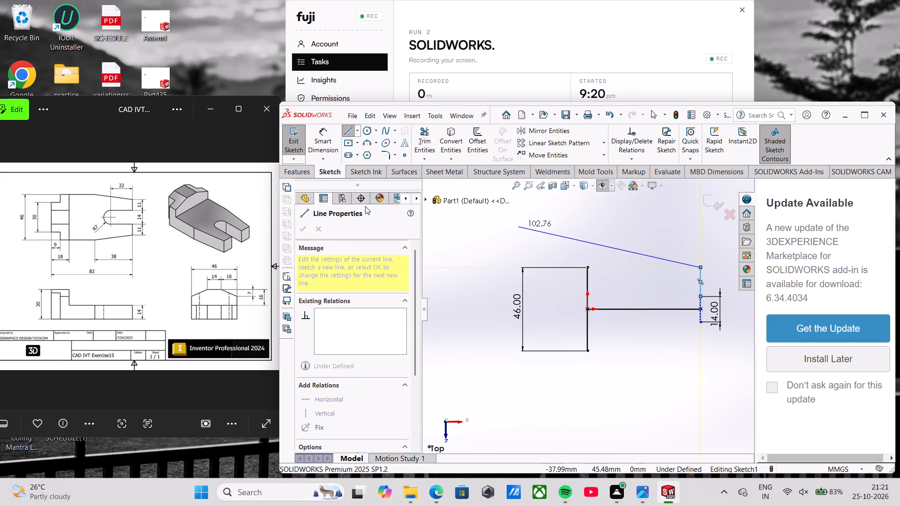
key(Escape)
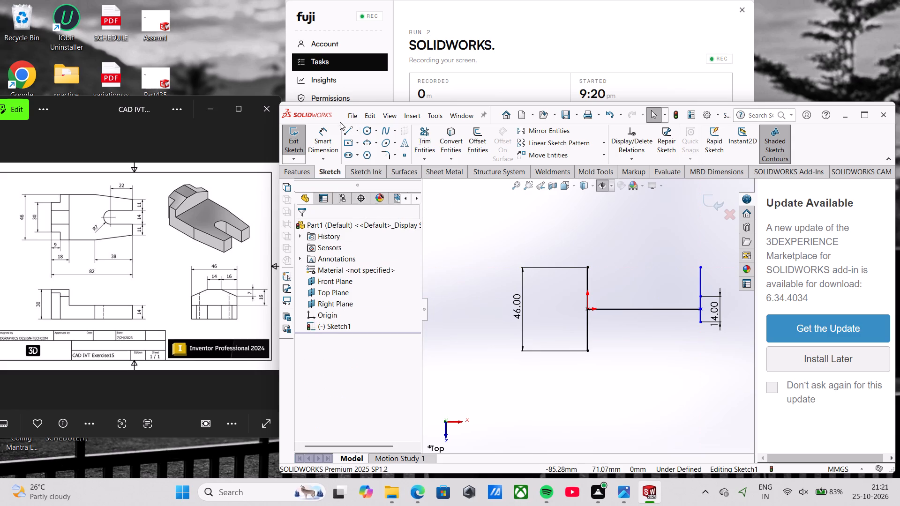
click(332, 133)
click(699, 279)
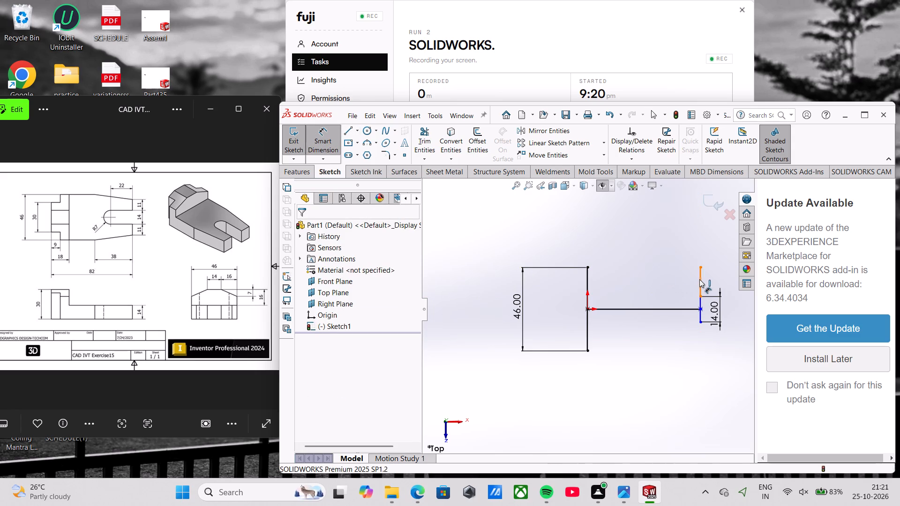
click(670, 281)
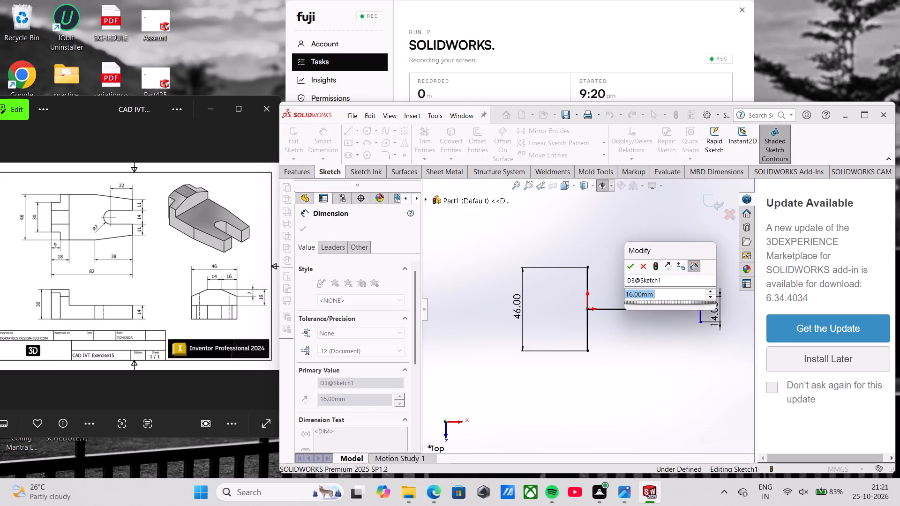
text(11)
key(Return)
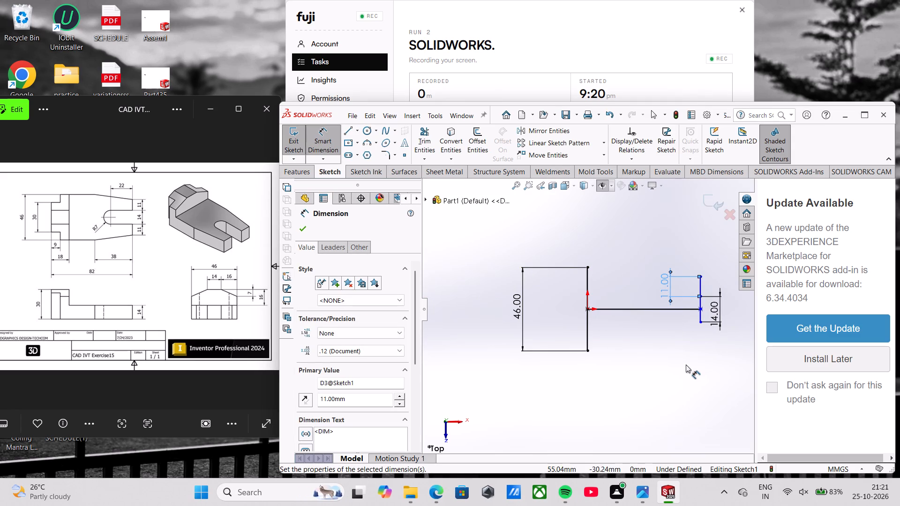
Draw a vertical line downward from the 14 mm line's lower endpoint and dimension its length to 11 mm.
click(350, 134)
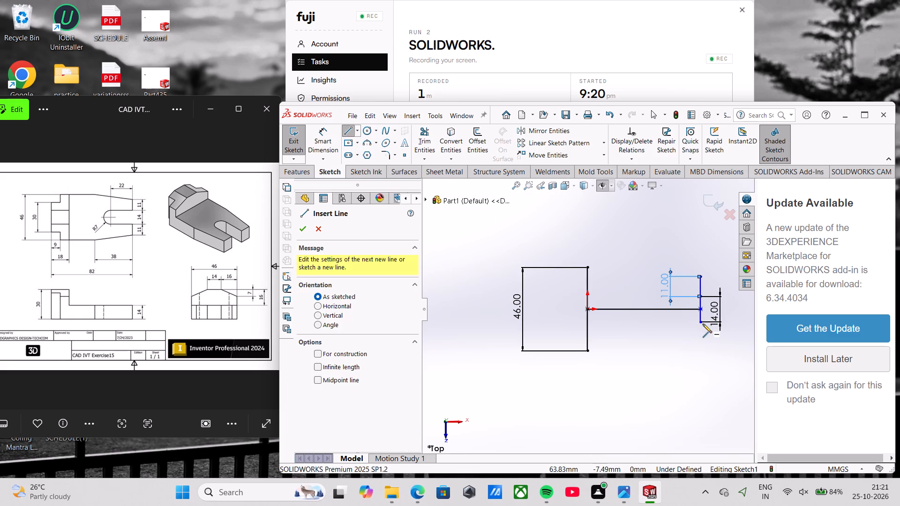
click(699, 324)
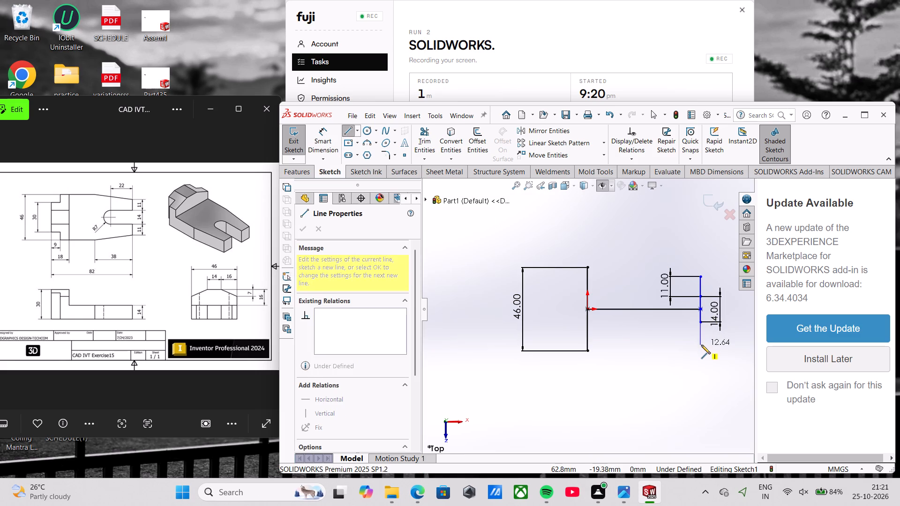
click(701, 345)
click(319, 138)
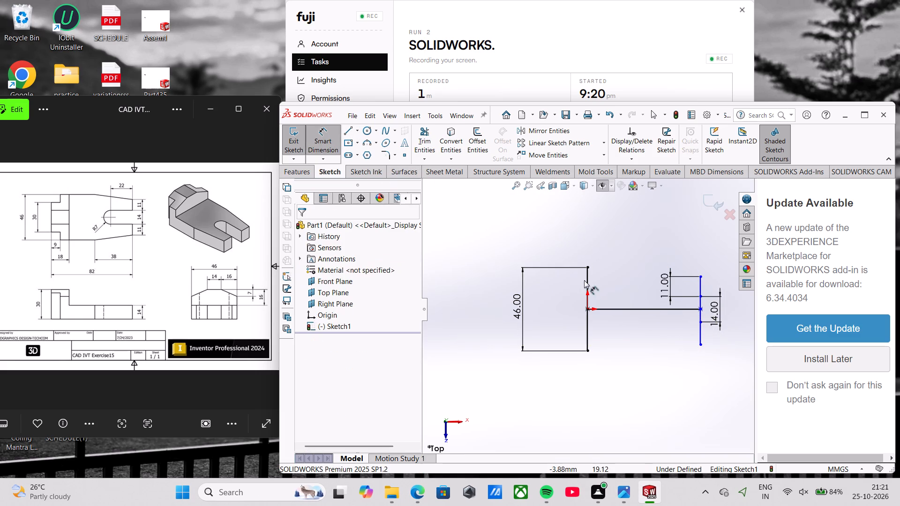
click(702, 337)
click(647, 342)
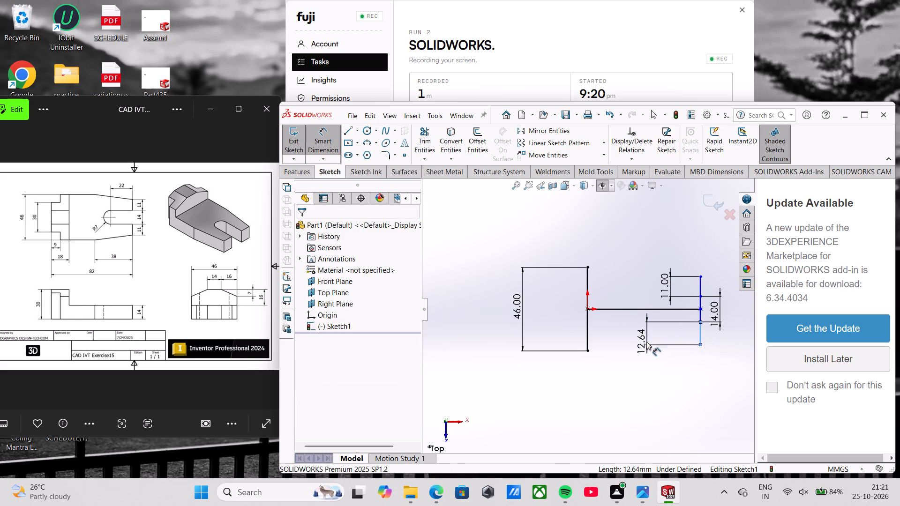
text(11)
key(Return)
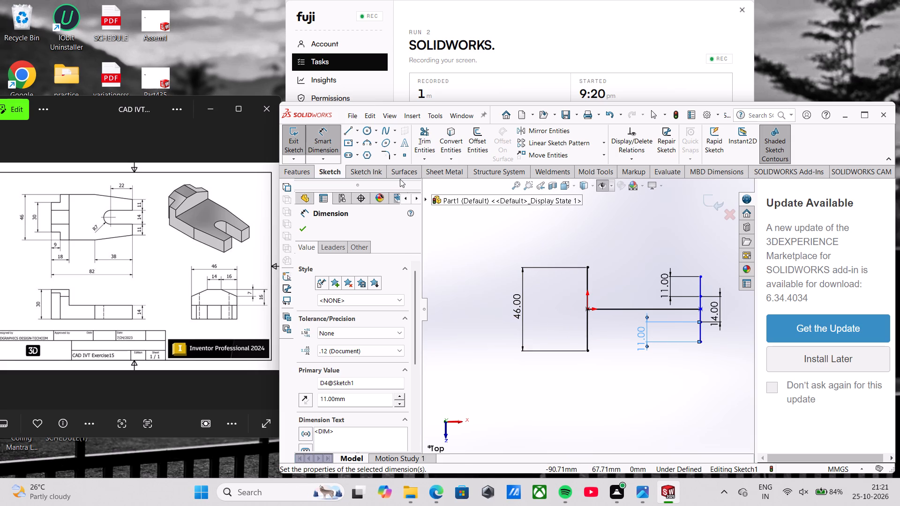
Draw a horizontal line in the positive X direction from the 46 mm line's upper endpoint and dimension its length as 82-38-18 (26 mm).
click(349, 136)
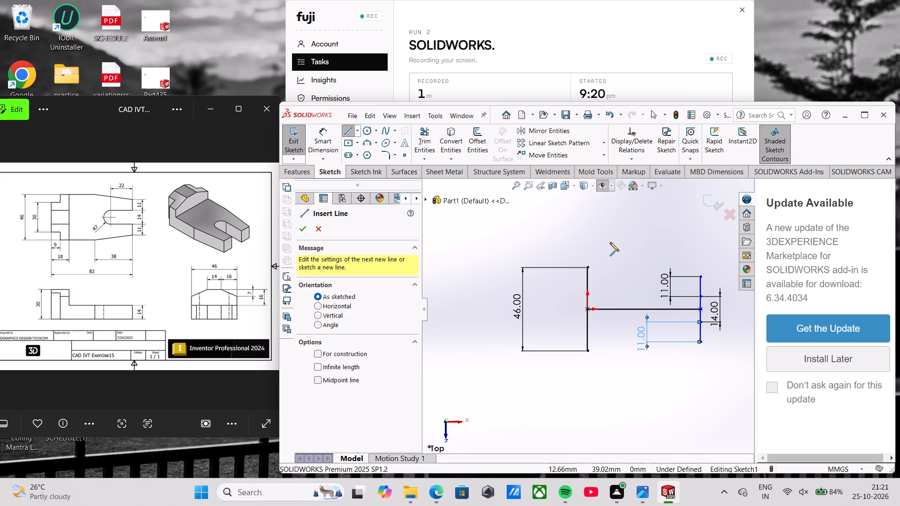
click(589, 268)
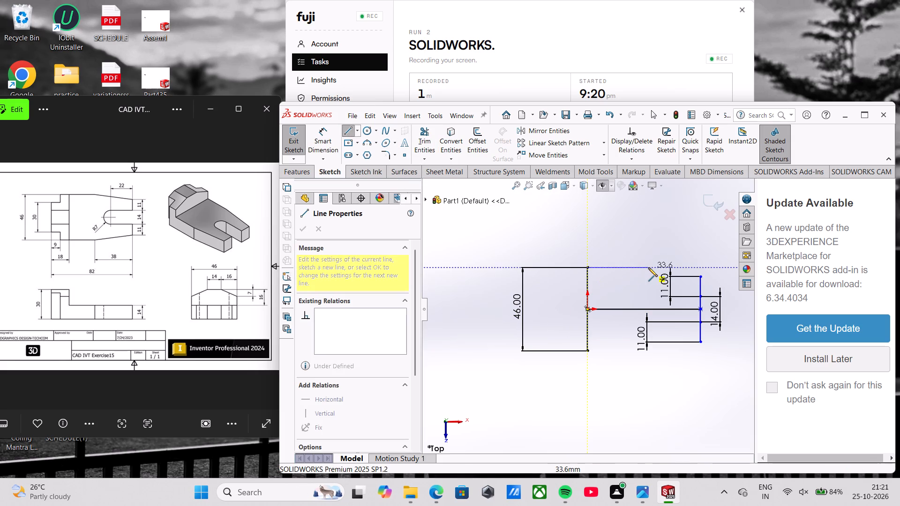
click(648, 268)
key(Escape)
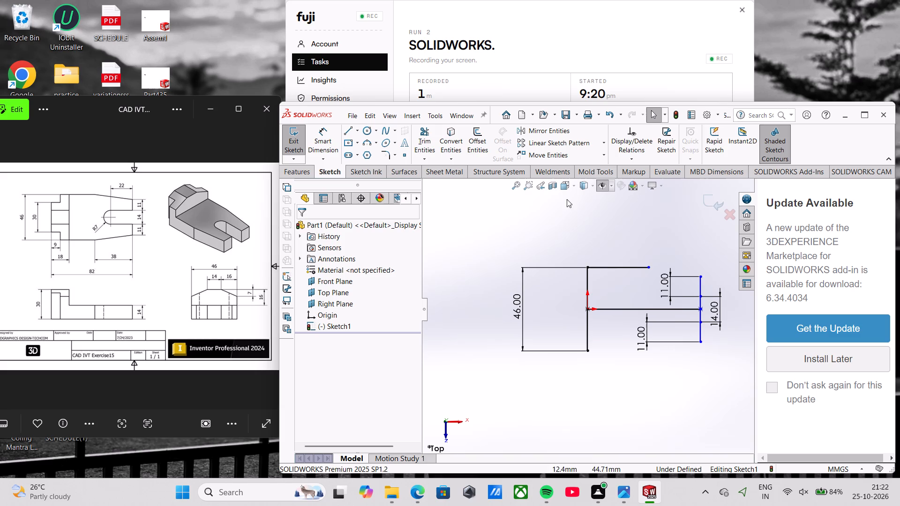
click(330, 138)
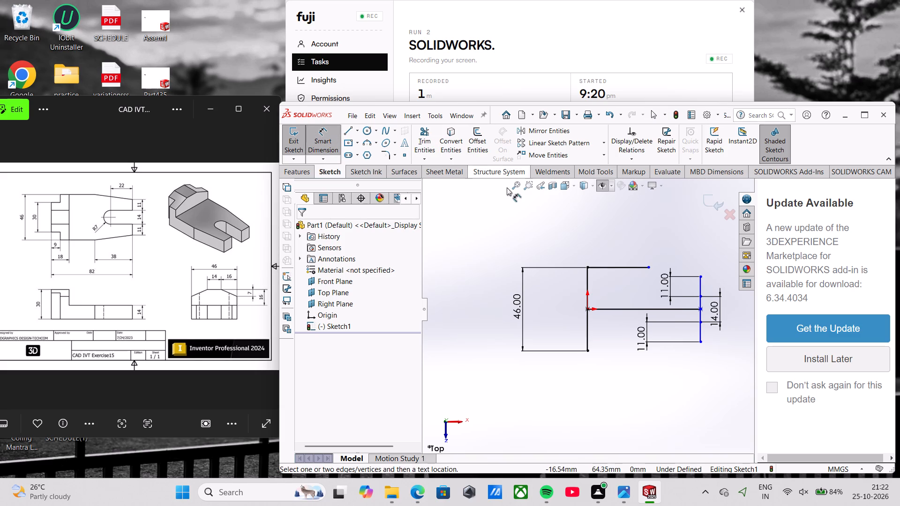
click(616, 267)
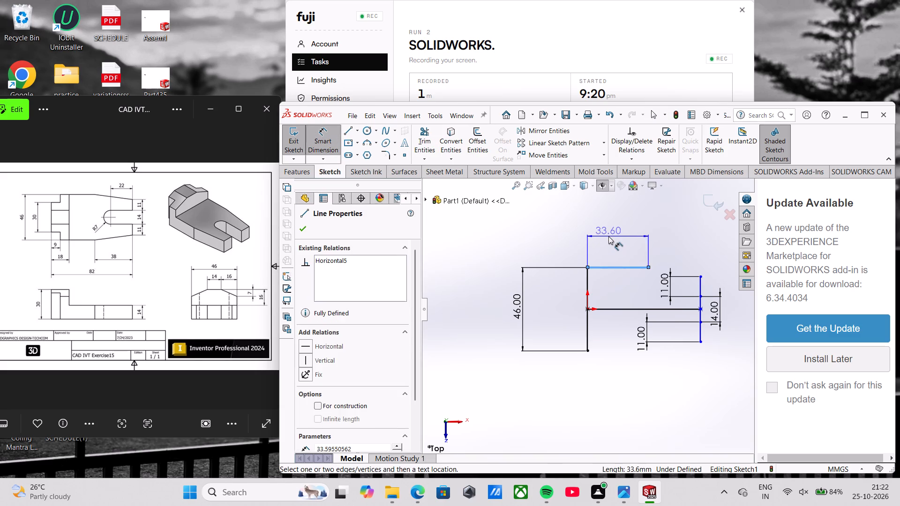
click(608, 236)
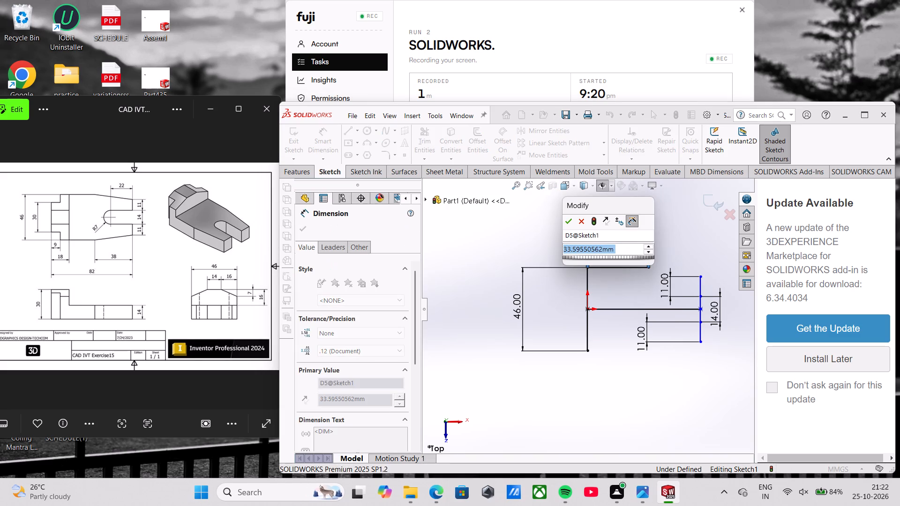
text(82)
key(minus)
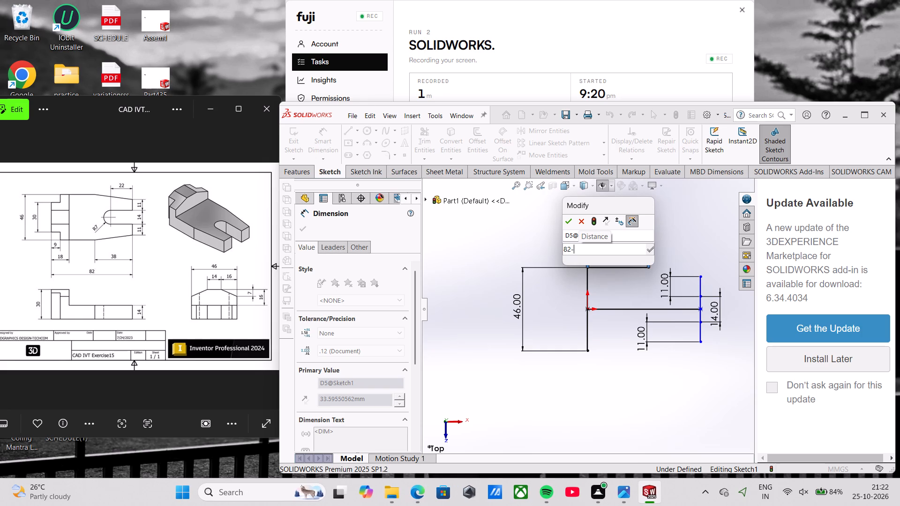
key(3)
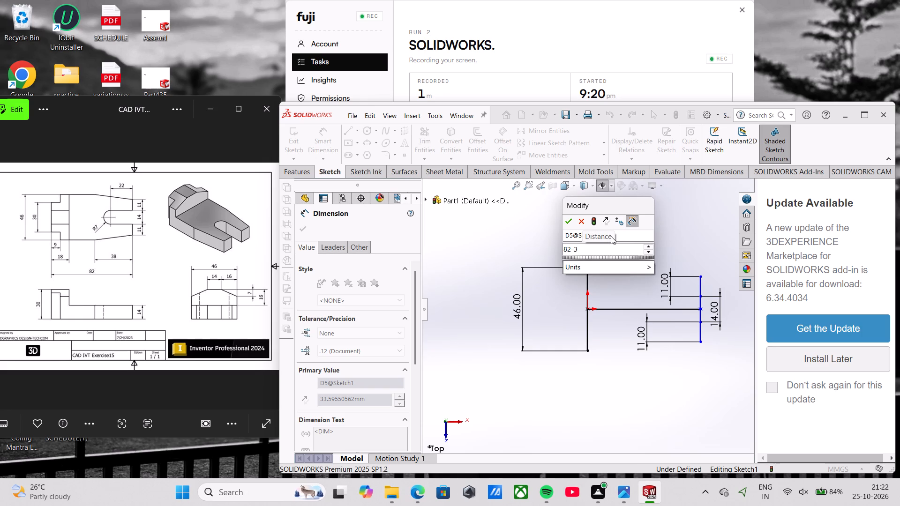
key(8)
key(minus)
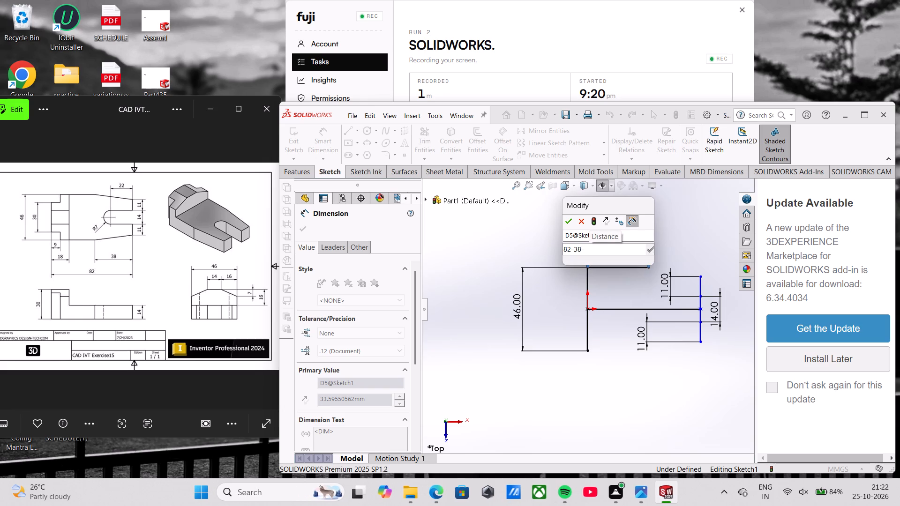
text(18)
key(Return)
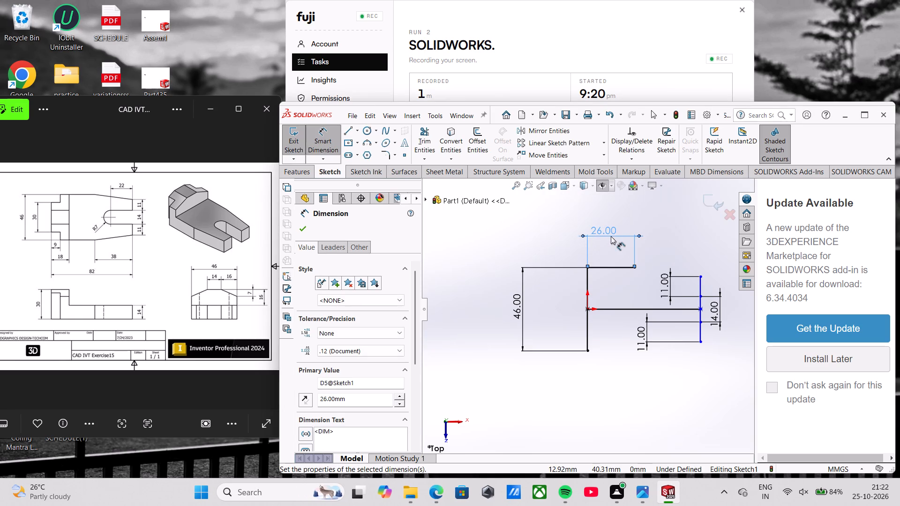
Mirror the 26 mm horizontal line about the horizontal centre line through the origin, keeping the original.
scroll(682, 275, down, 3)
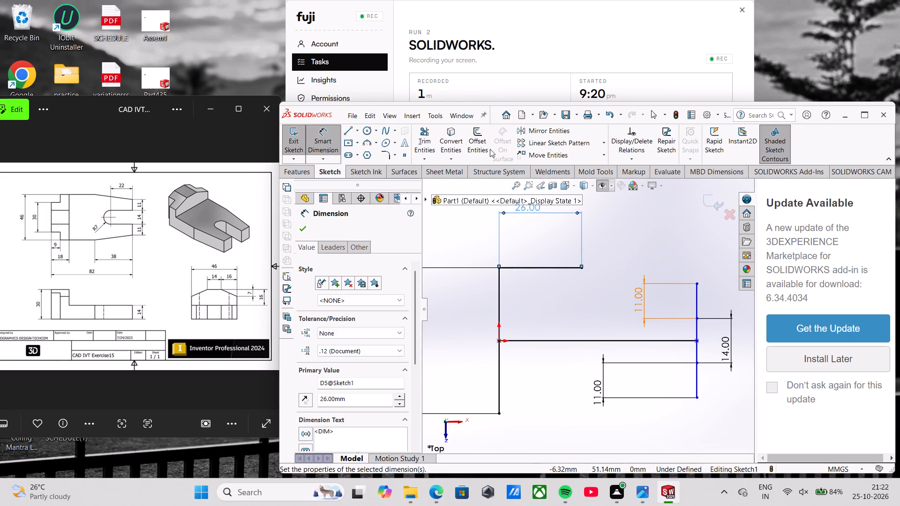
click(542, 134)
click(539, 267)
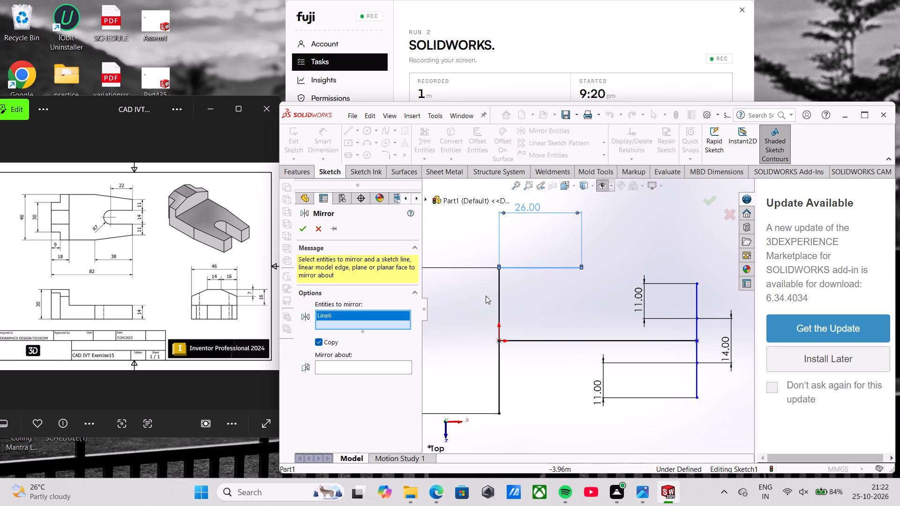
scroll(486, 298, up, 1)
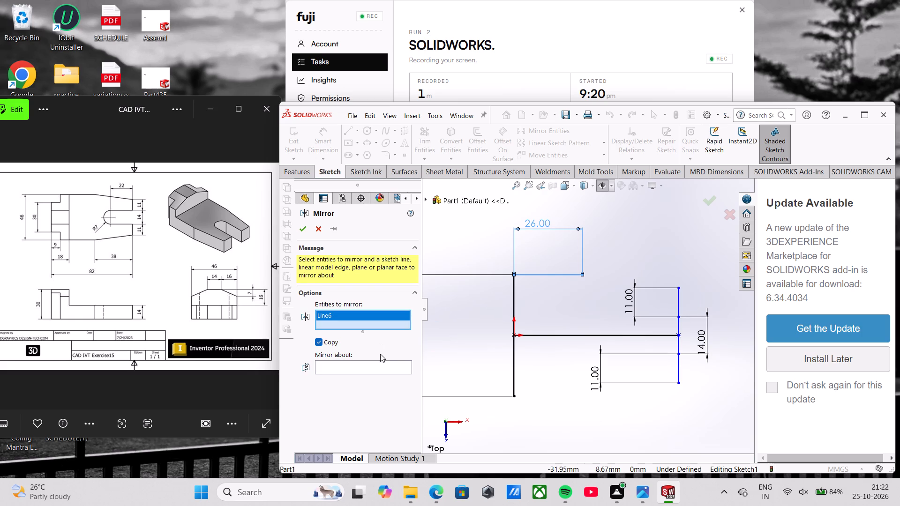
click(363, 370)
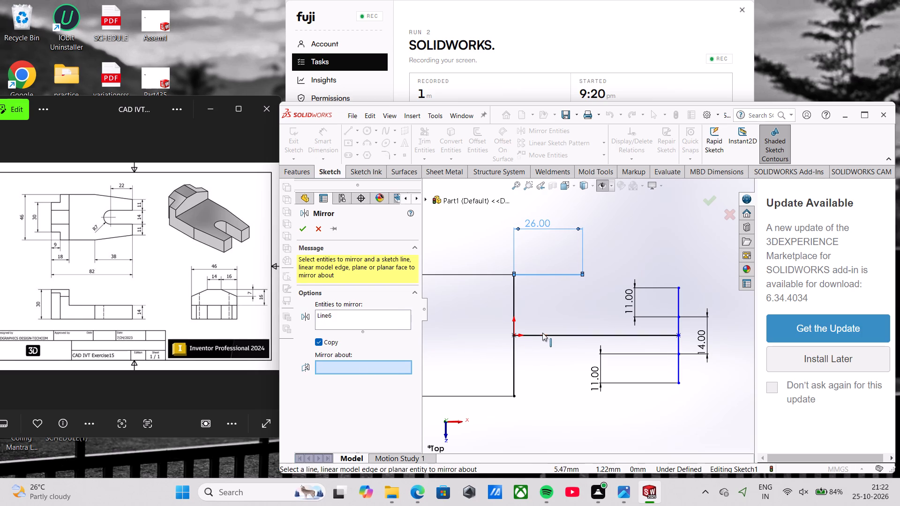
click(547, 337)
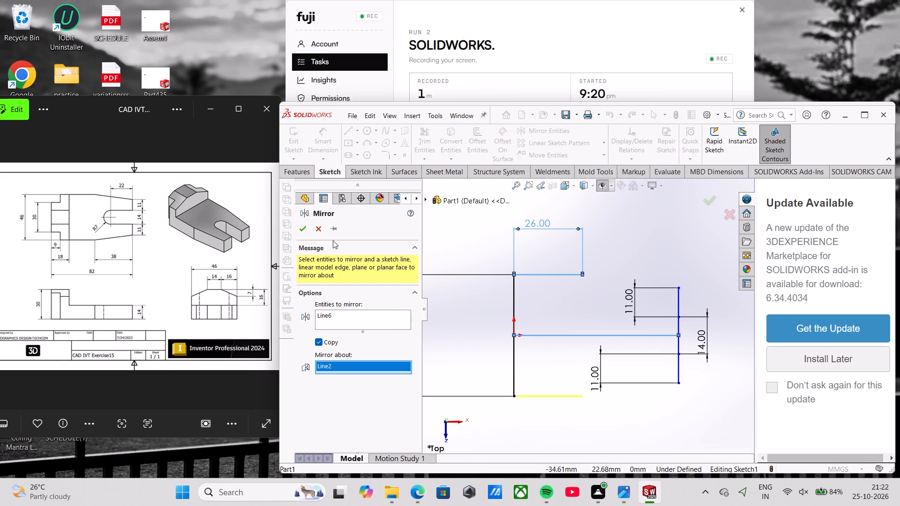
click(303, 230)
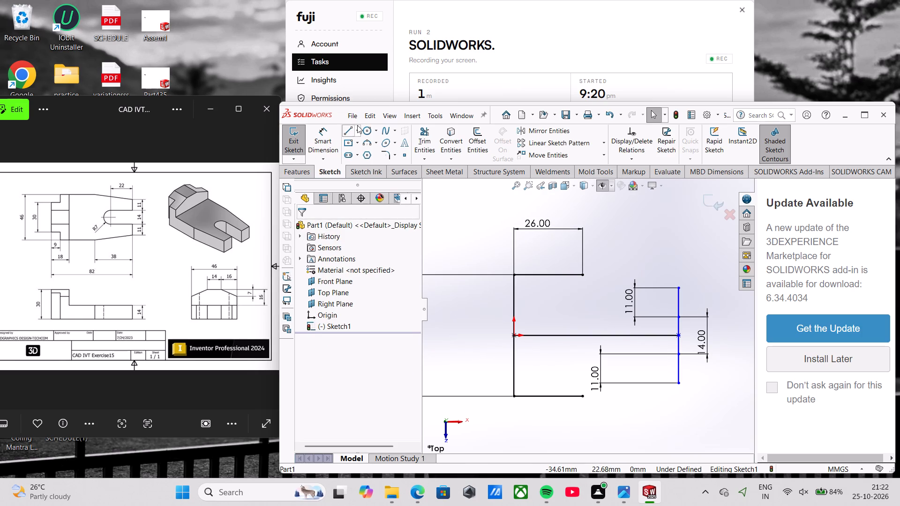
Draw two sloping lines joining the free ends of the 26 mm line and its mirrored copy to the far vertical edge's upper and lower endpoints.
click(350, 131)
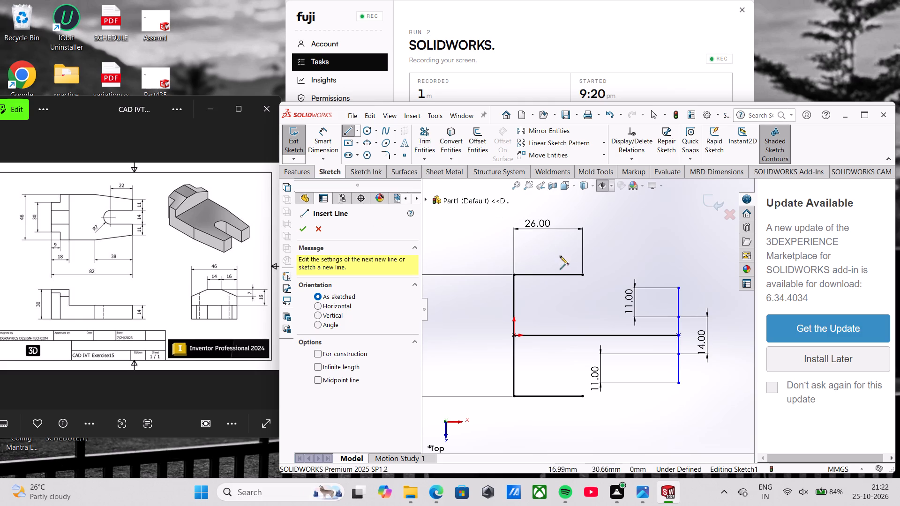
click(582, 275)
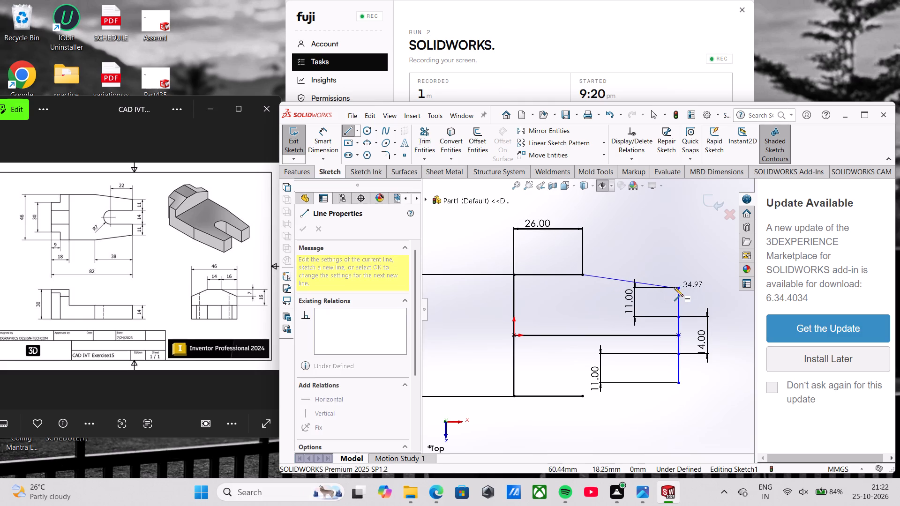
click(677, 287)
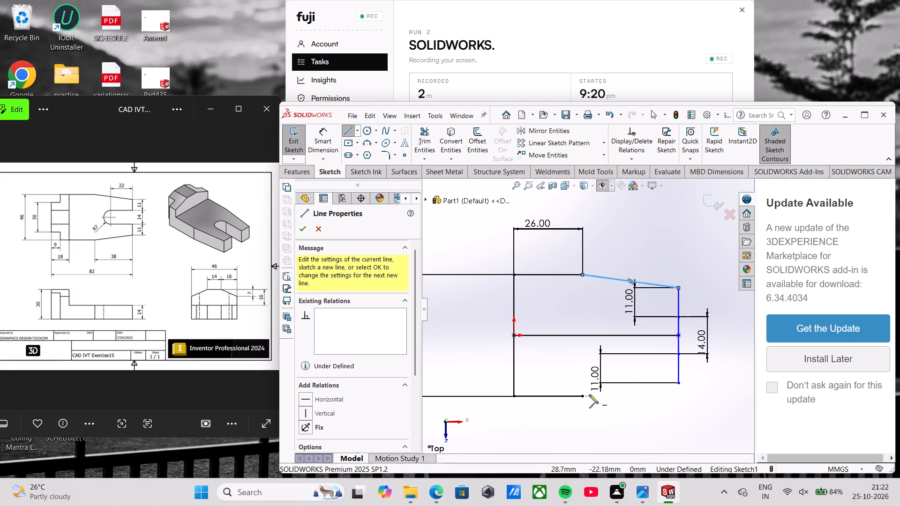
click(583, 395)
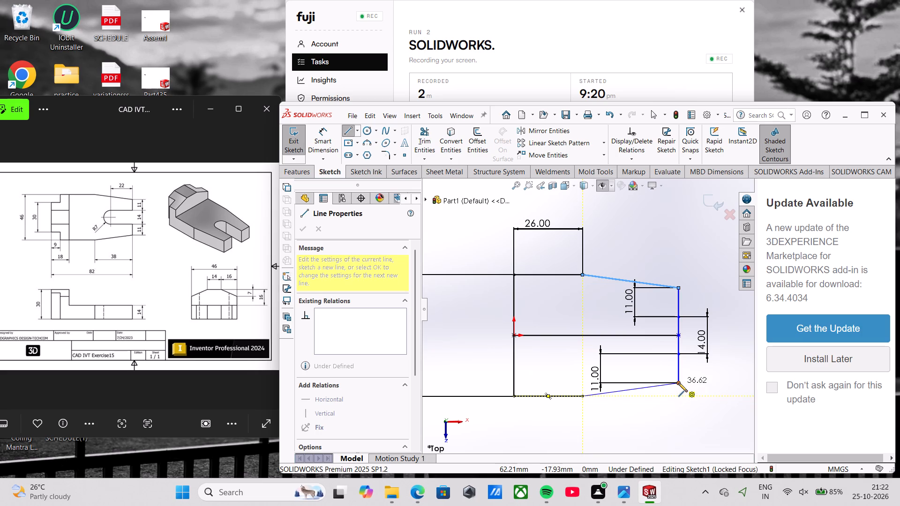
click(678, 383)
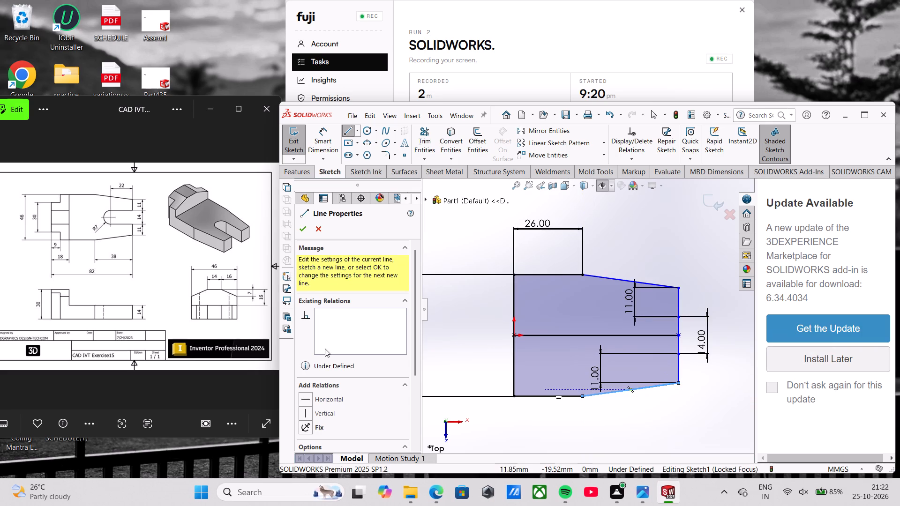
Trim away the horizontal centre line running from the origin to the far vertical edge using Trim to closest.
scroll(637, 337, down, 2)
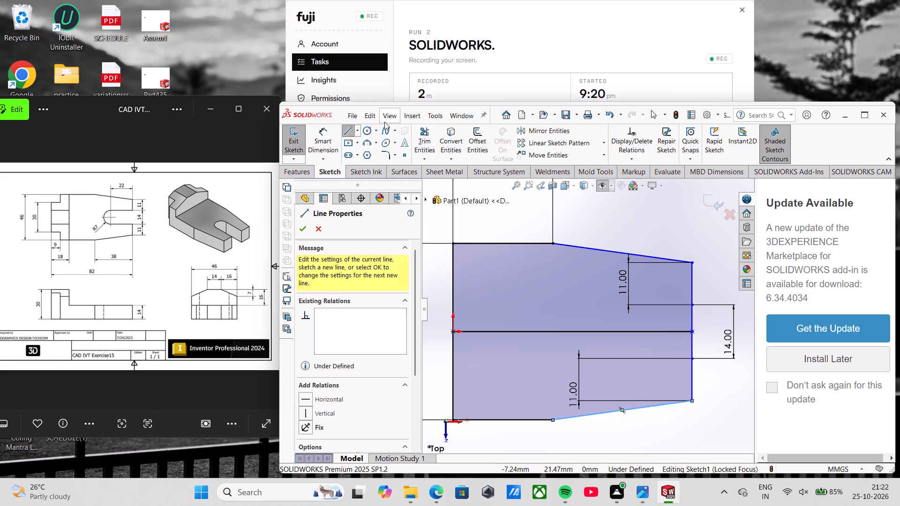
click(424, 143)
click(517, 330)
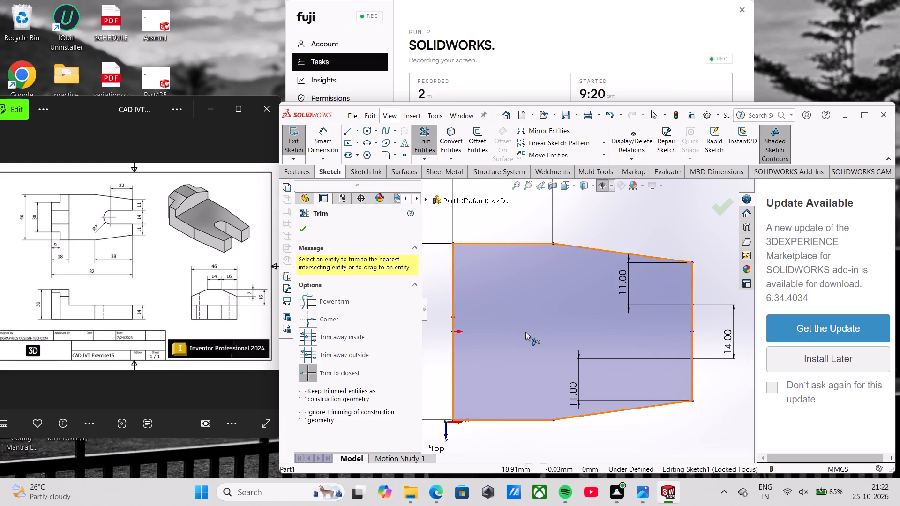
Draw a horizontal line inward from the midpoint of the far vertical edge and dimension its length to 22 mm.
scroll(525, 332, up, 3)
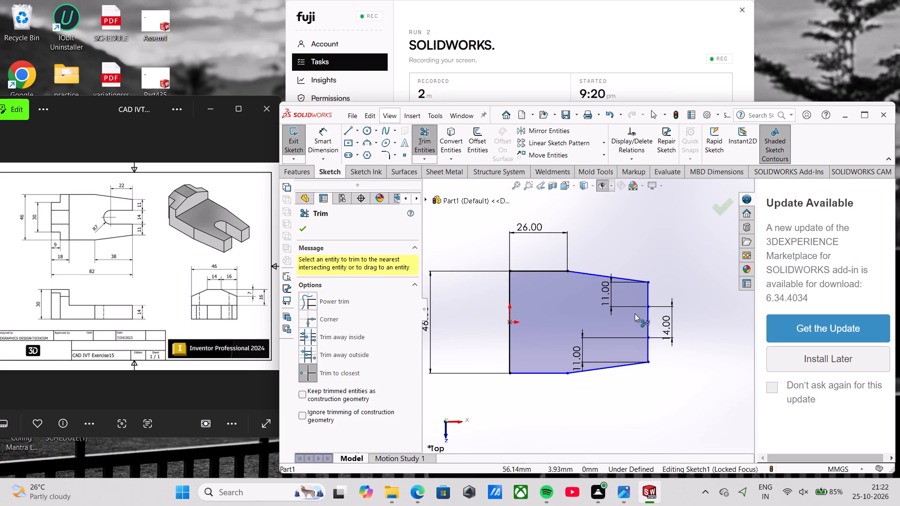
scroll(639, 328, down, 3)
scroll(639, 328, up, 3)
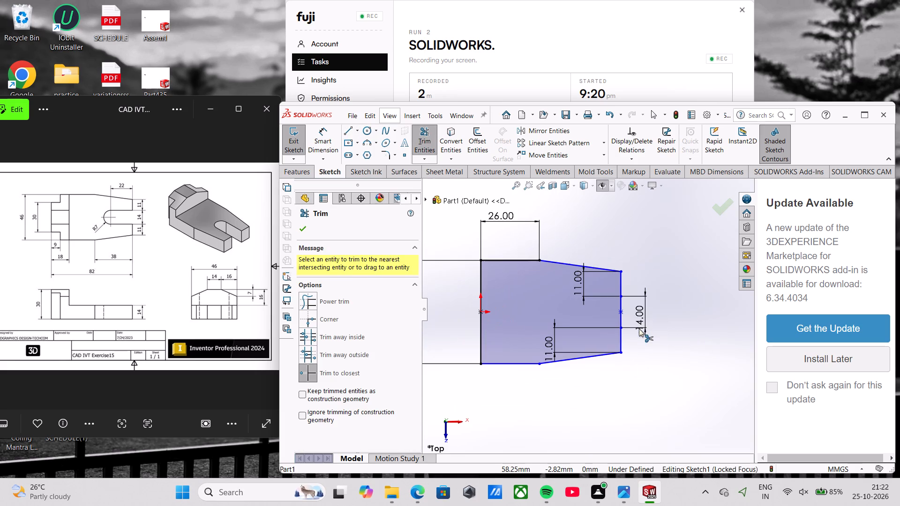
scroll(584, 328, up, 2)
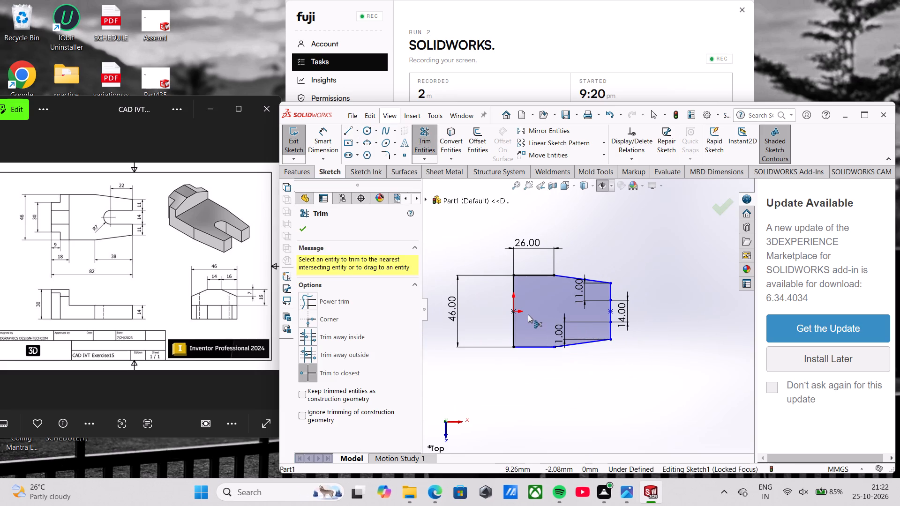
scroll(528, 314, down, 2)
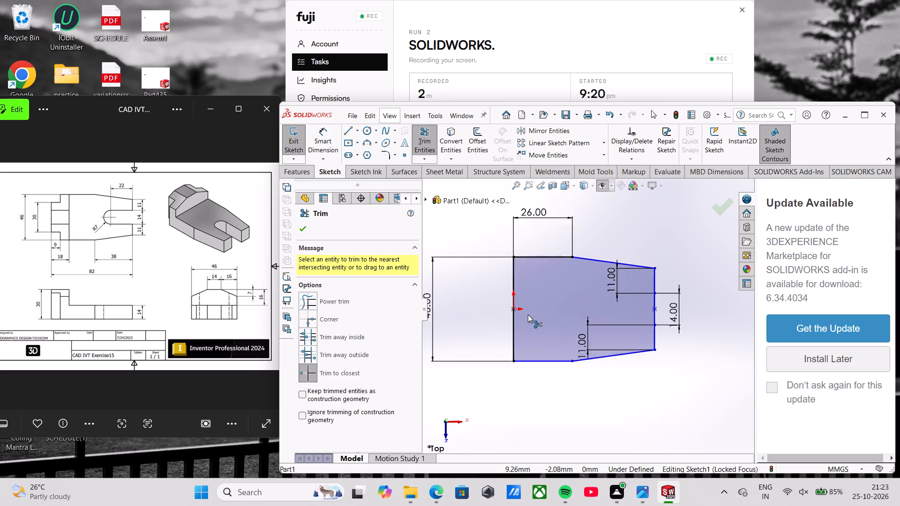
scroll(528, 314, down, 2)
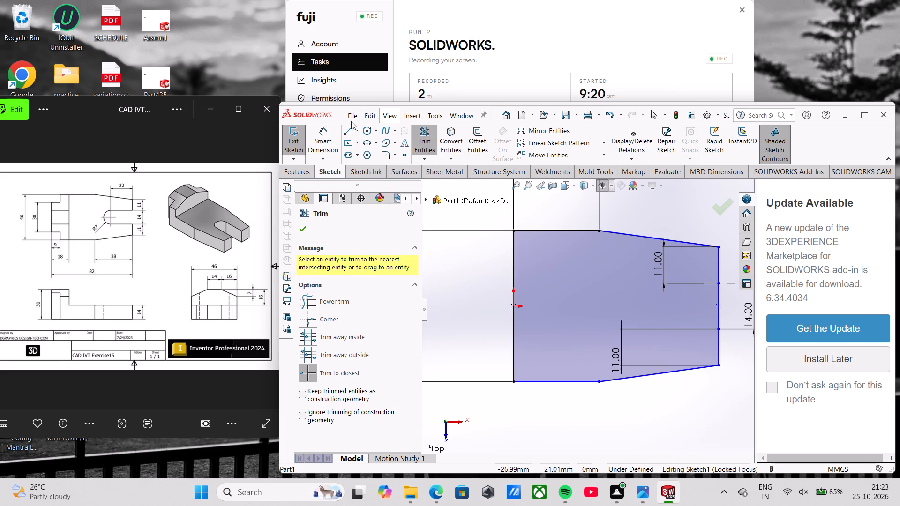
click(350, 132)
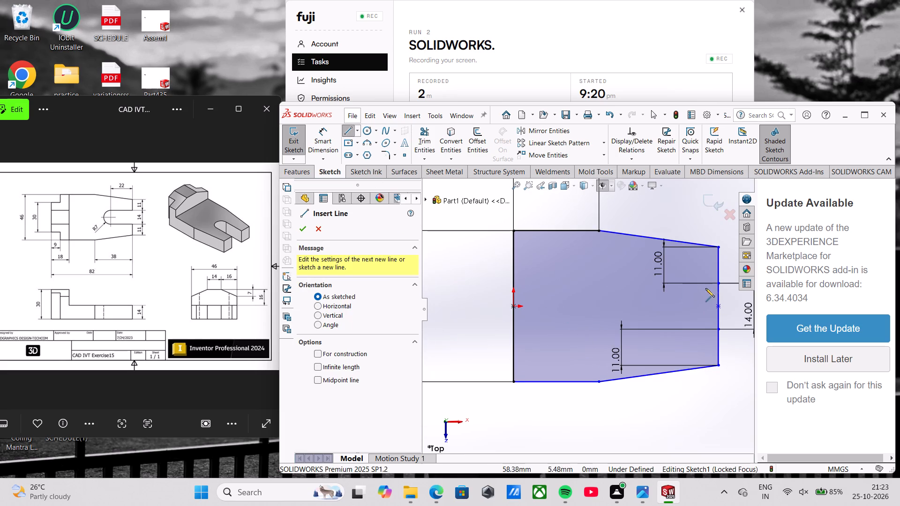
click(717, 305)
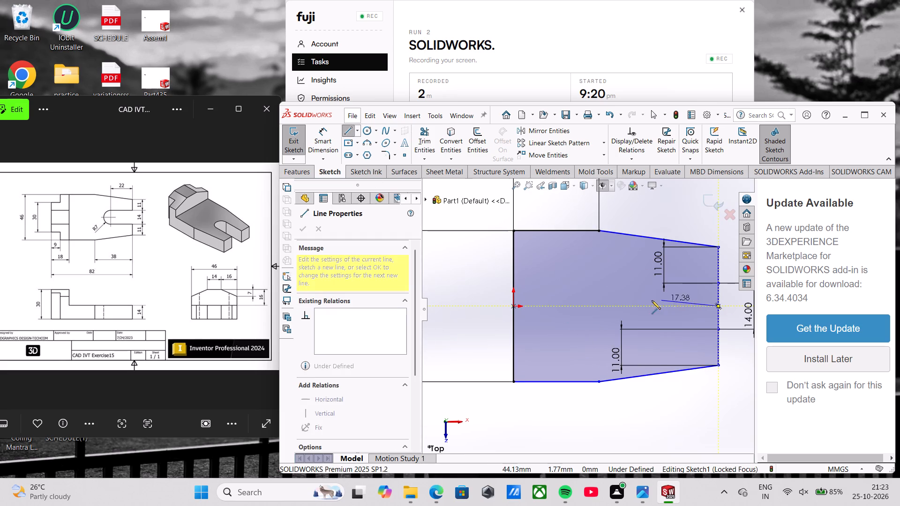
click(639, 307)
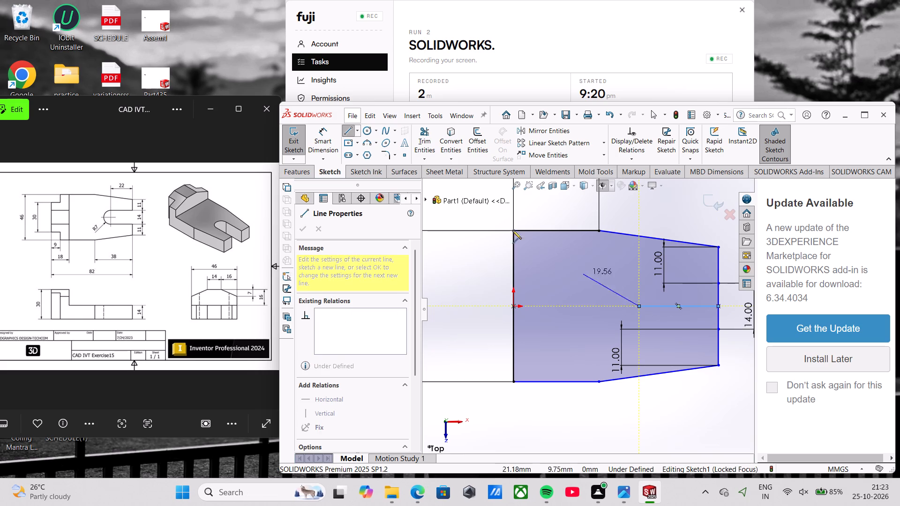
click(322, 141)
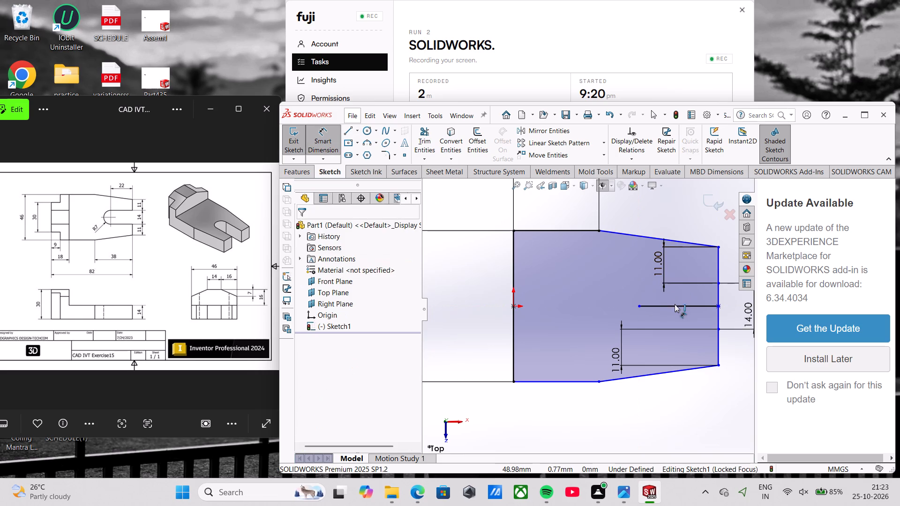
click(675, 304)
click(662, 219)
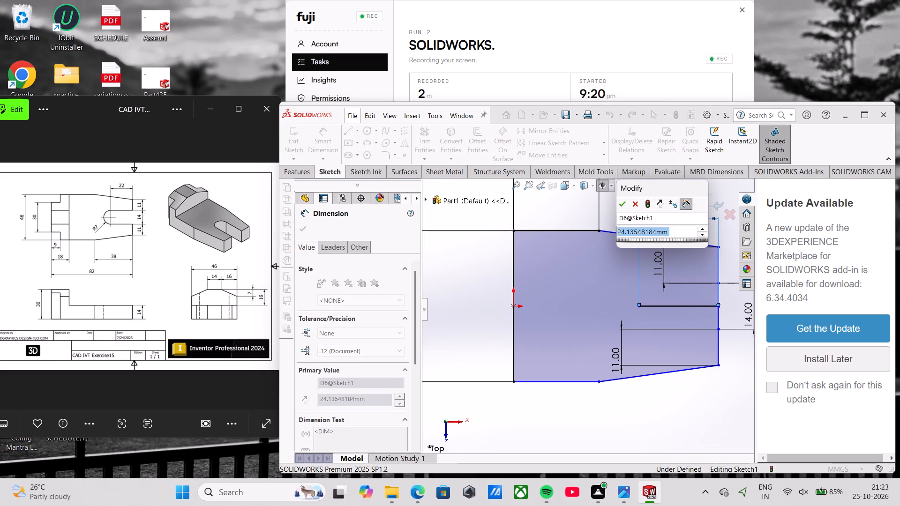
text(22)
key(Return)
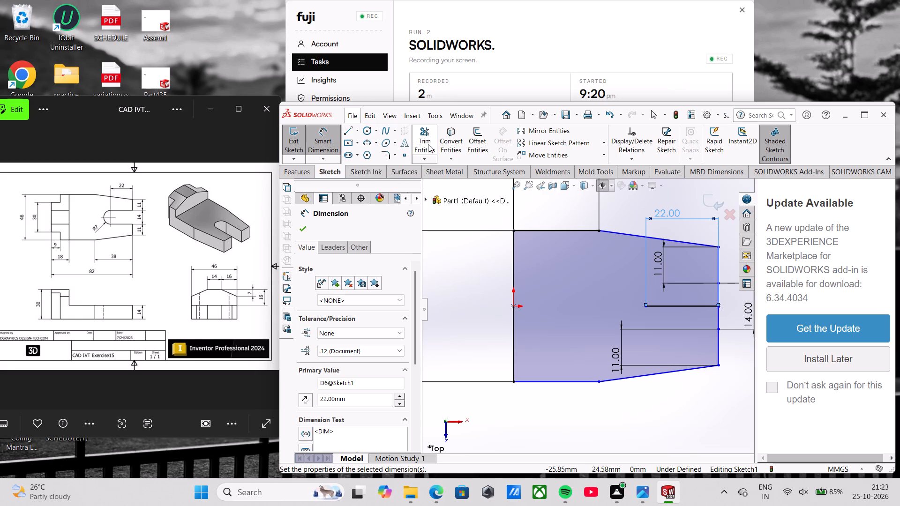
Draw a circle centred on the inner end of the 22 mm line and dimension its diameter to 14 mm.
click(363, 134)
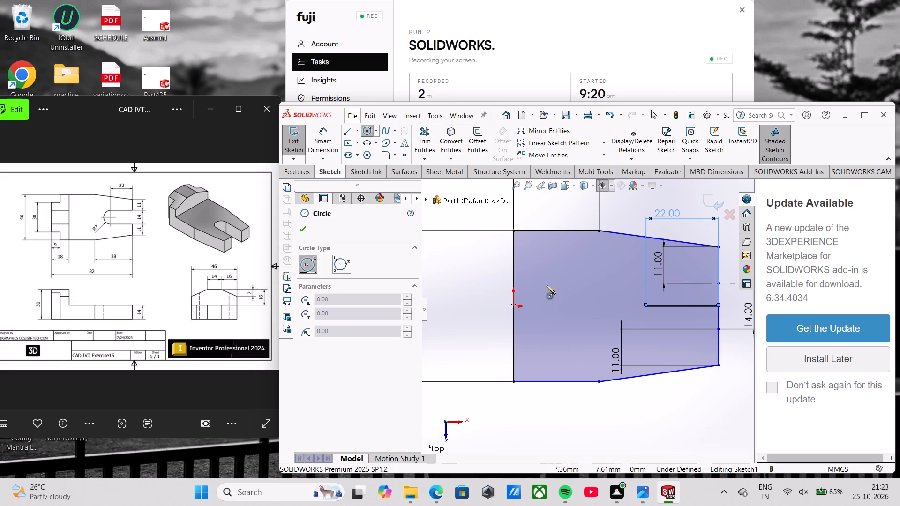
click(644, 306)
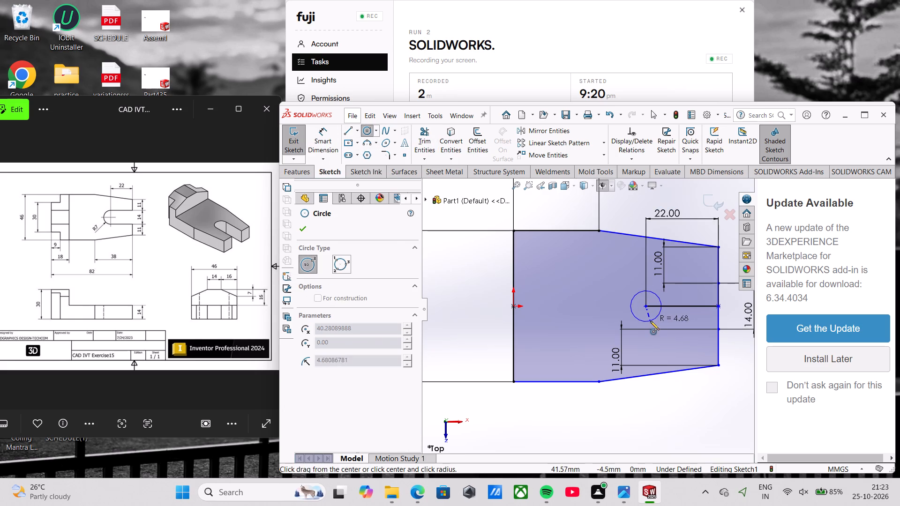
click(650, 321)
click(317, 141)
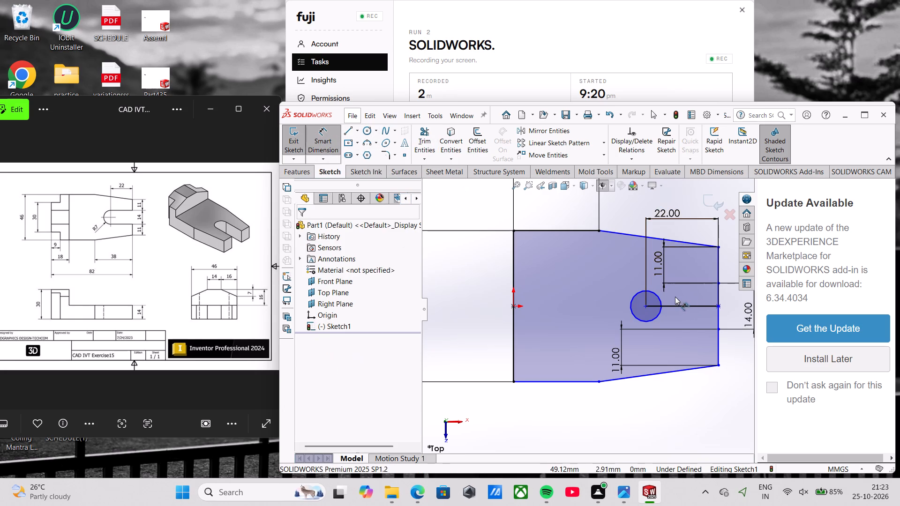
click(656, 296)
click(626, 222)
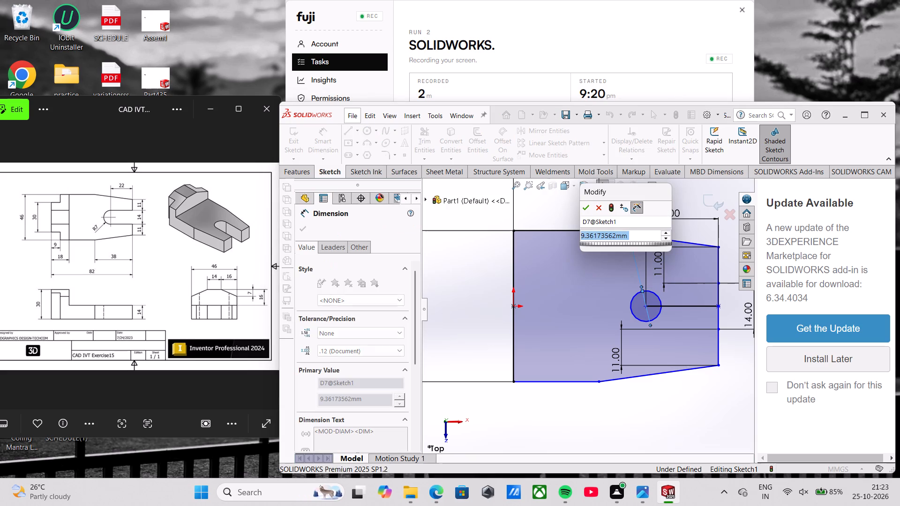
text(14)
key(Return)
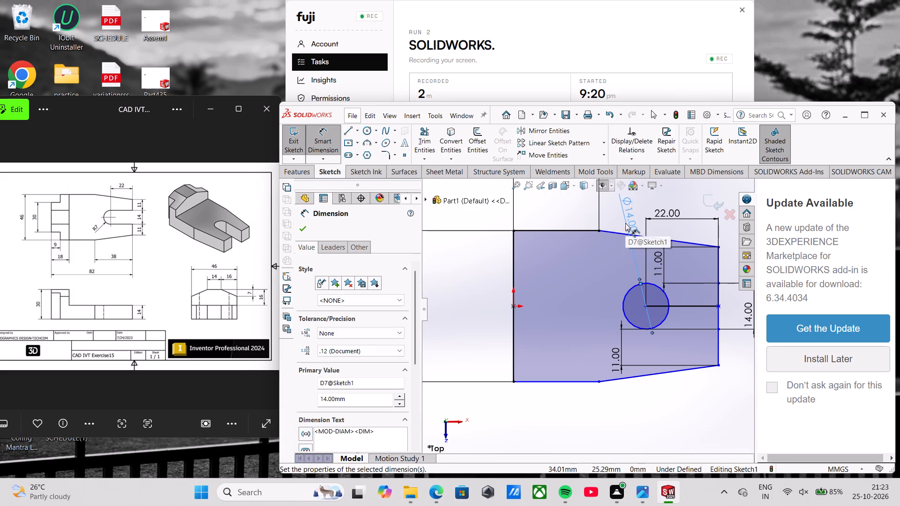
Draw a vertical line across the 14 mm circle through its centre and trim away the half facing the far vertical edge.
scroll(708, 315, down, 1)
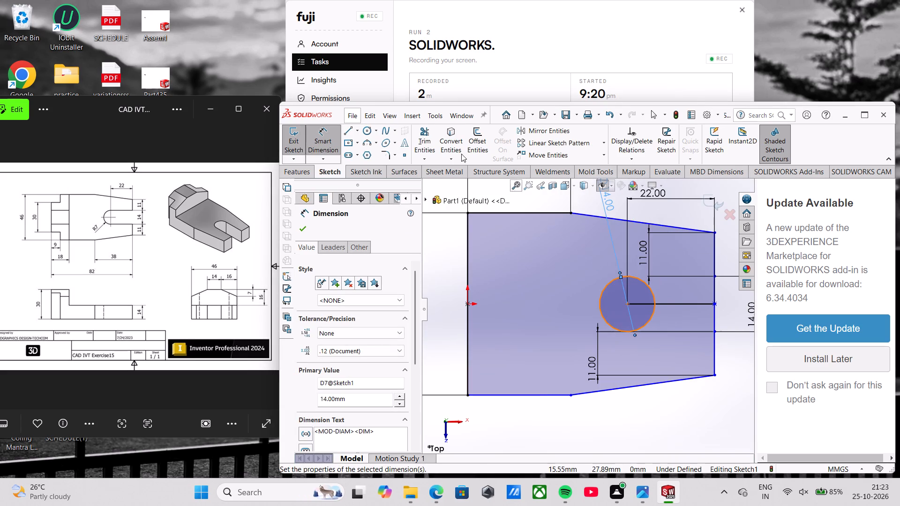
click(352, 129)
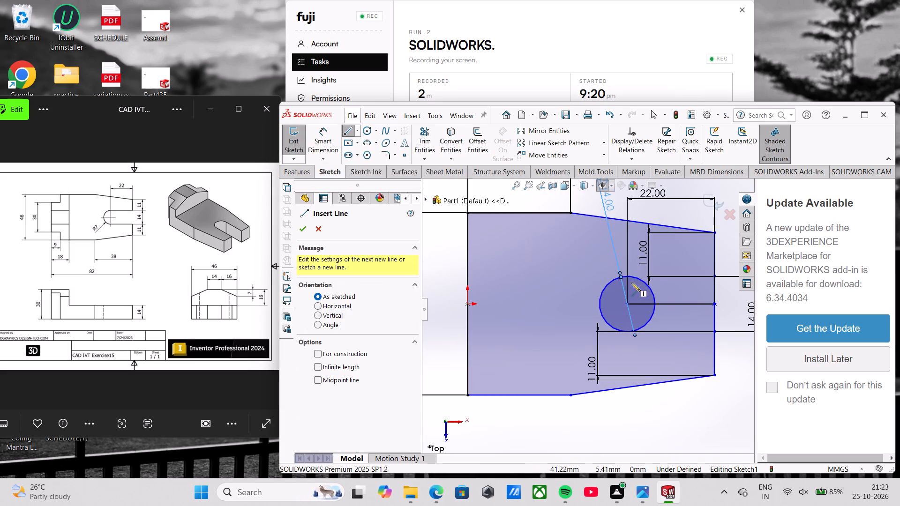
click(628, 275)
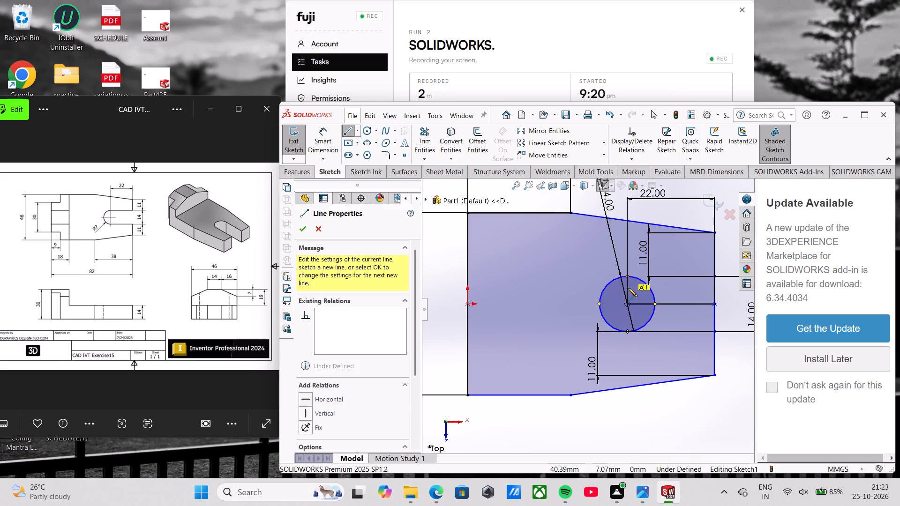
click(628, 331)
click(421, 144)
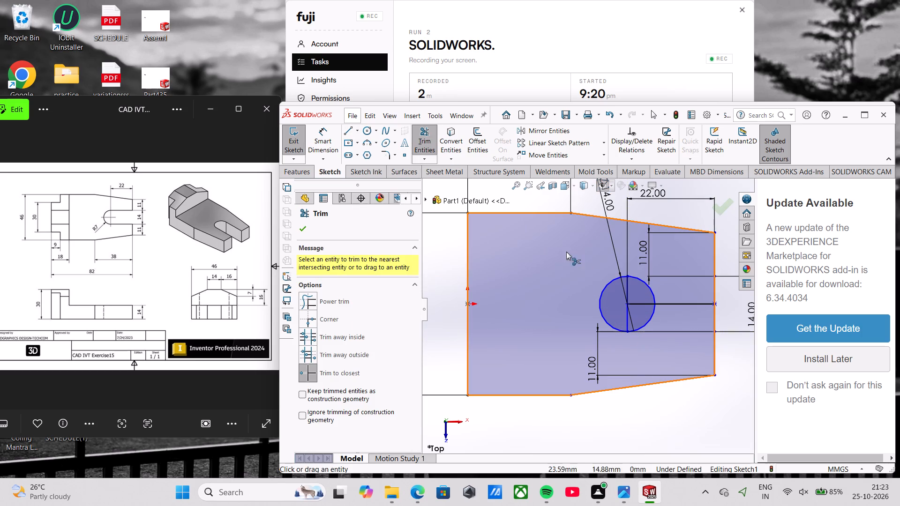
click(648, 287)
click(652, 318)
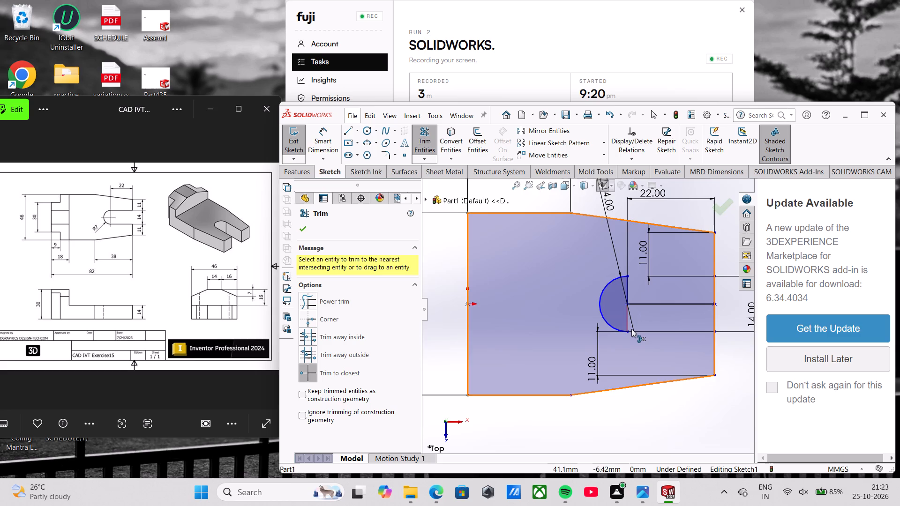
scroll(631, 329, down, 4)
scroll(631, 323, up, 5)
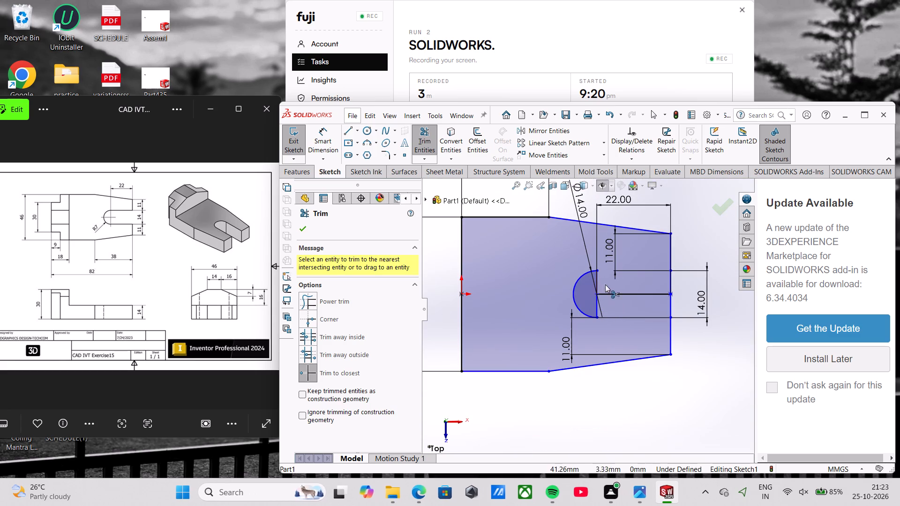
key(Escape)
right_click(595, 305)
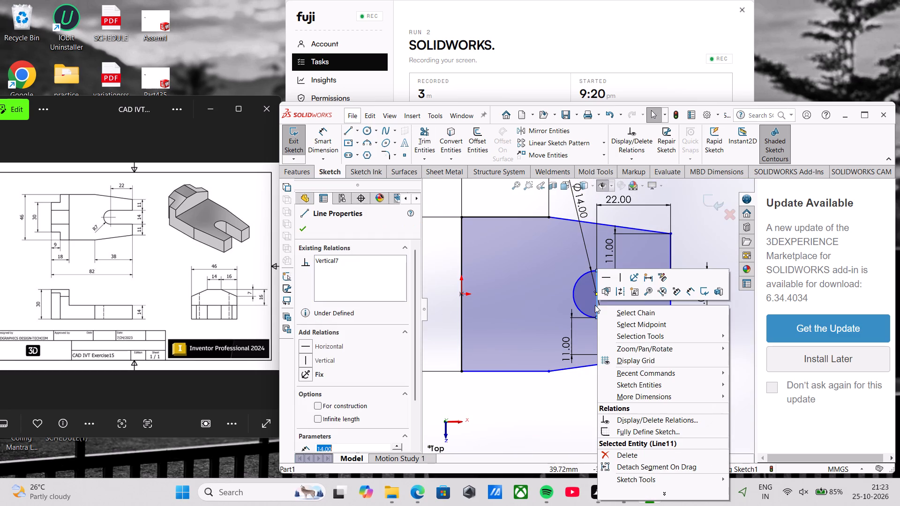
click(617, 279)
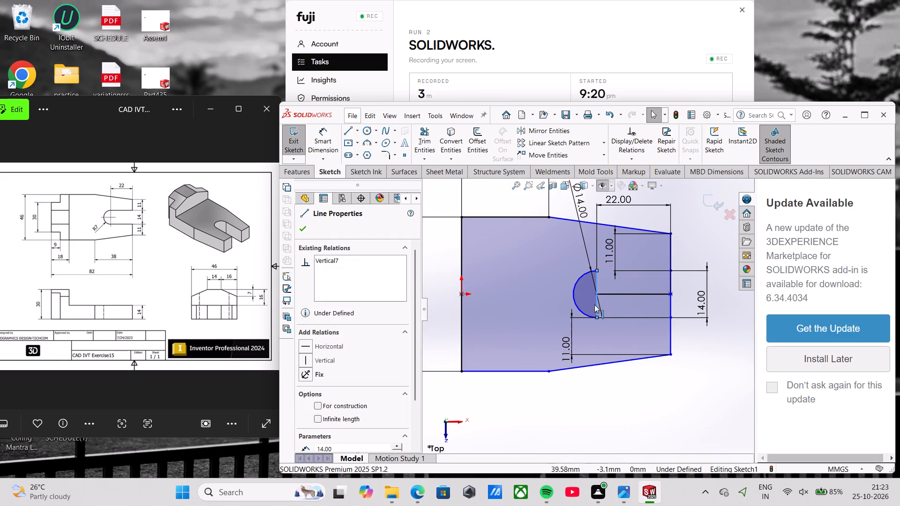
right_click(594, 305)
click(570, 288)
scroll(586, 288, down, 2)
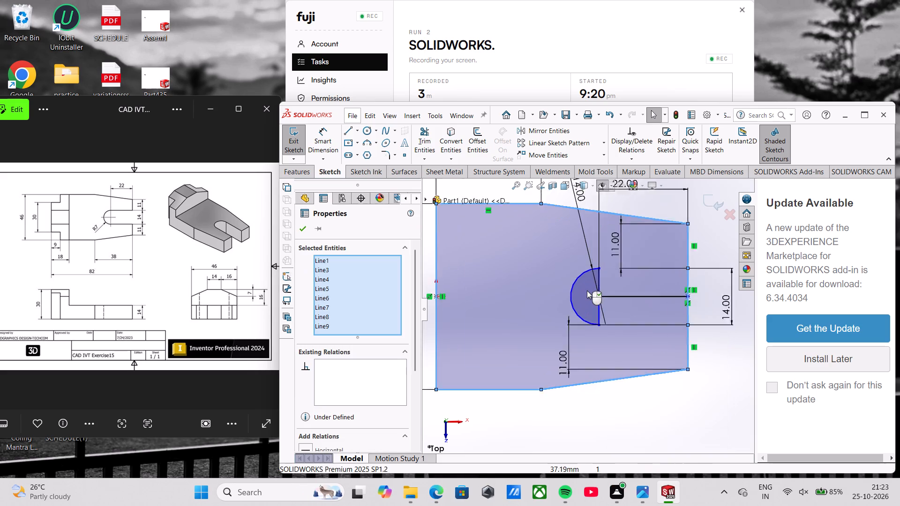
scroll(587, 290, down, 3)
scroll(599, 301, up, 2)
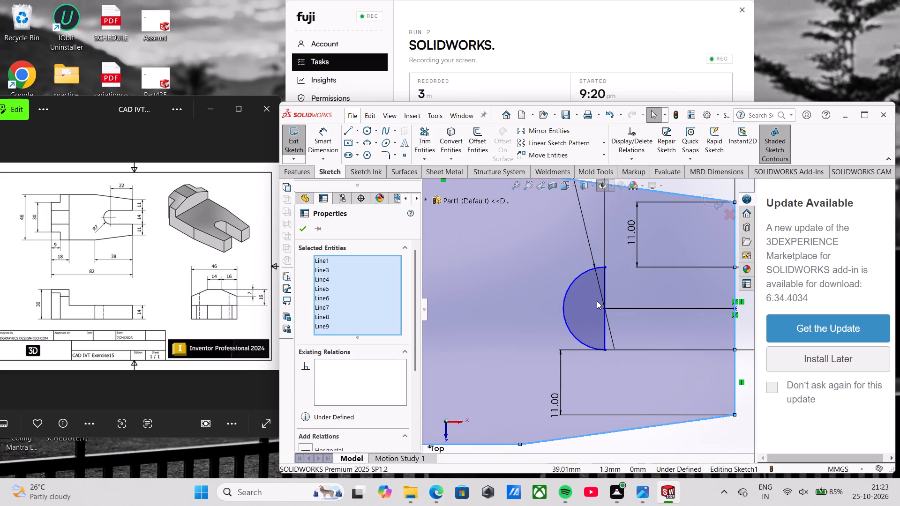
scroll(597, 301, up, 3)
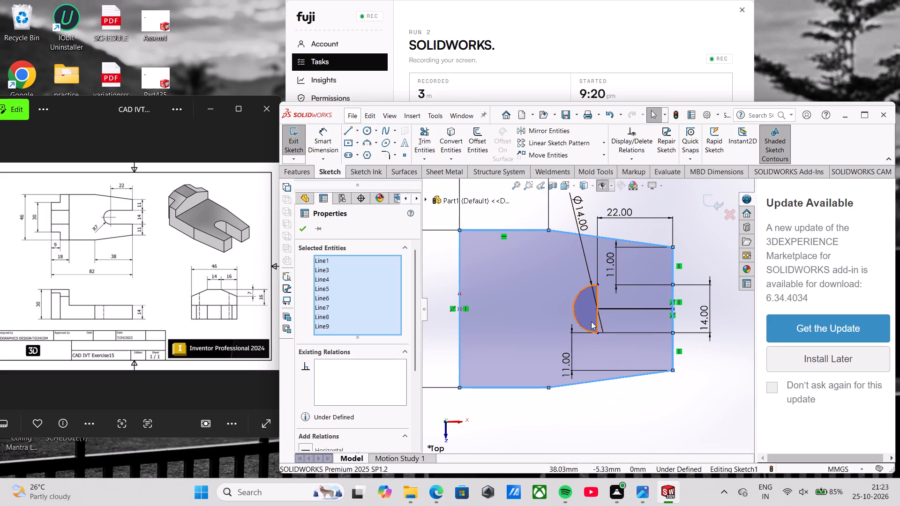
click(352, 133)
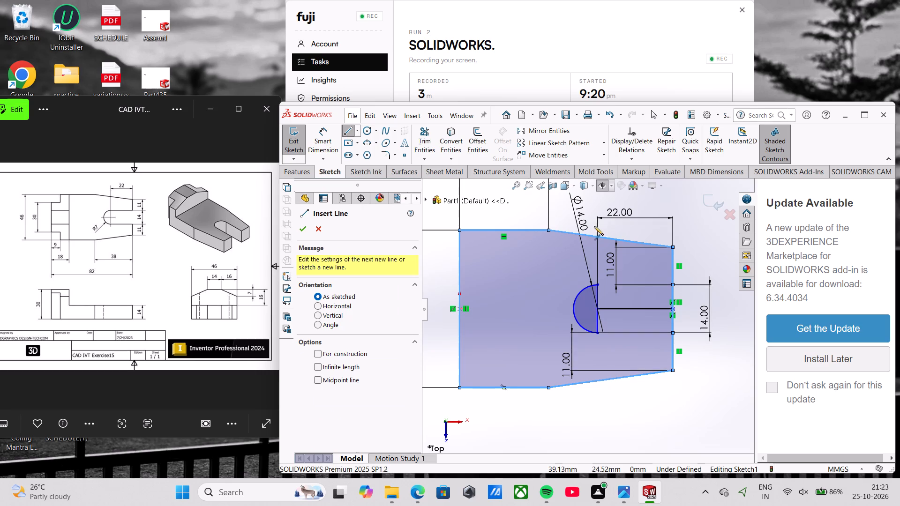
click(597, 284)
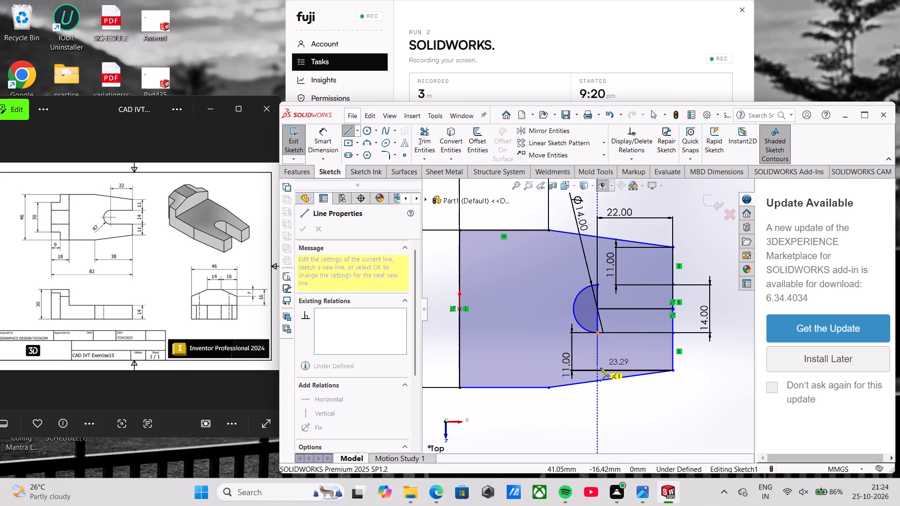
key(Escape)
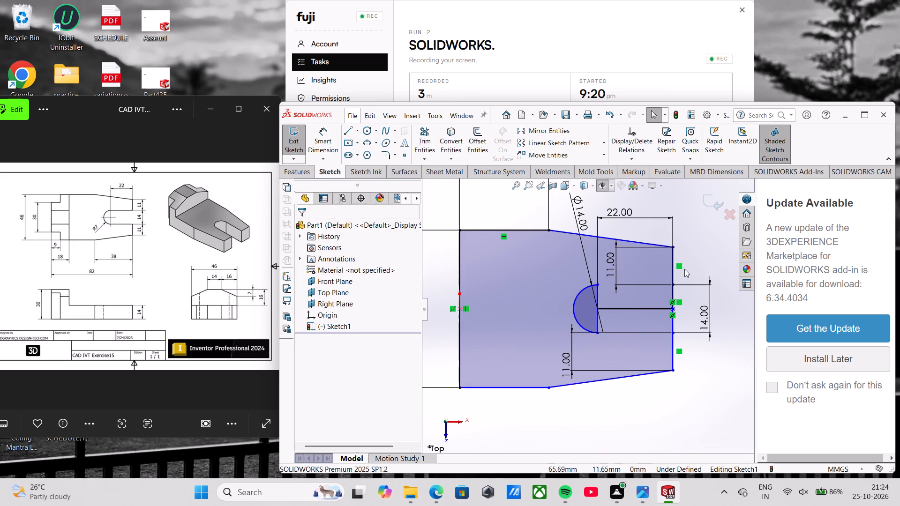
Draw two horizontal lines joining the semicircle's upper and lower ends to the far vertical edge.
click(350, 127)
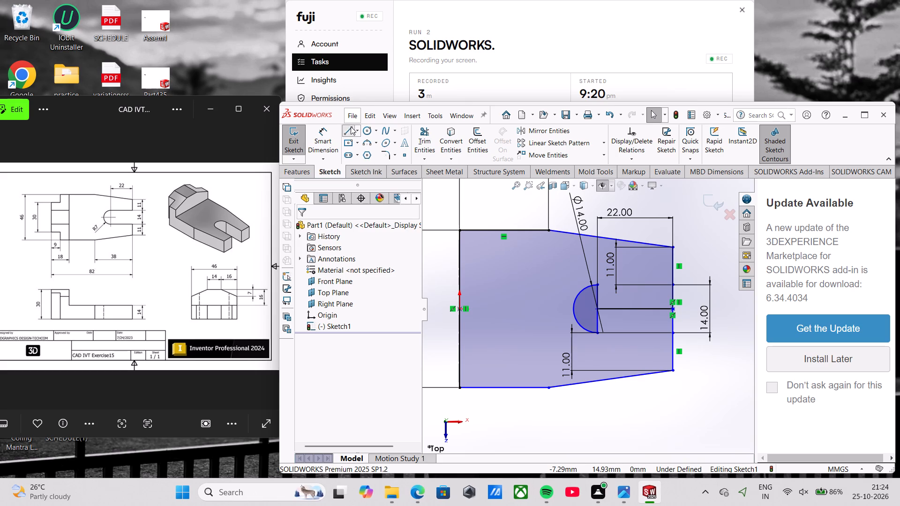
click(597, 284)
click(672, 284)
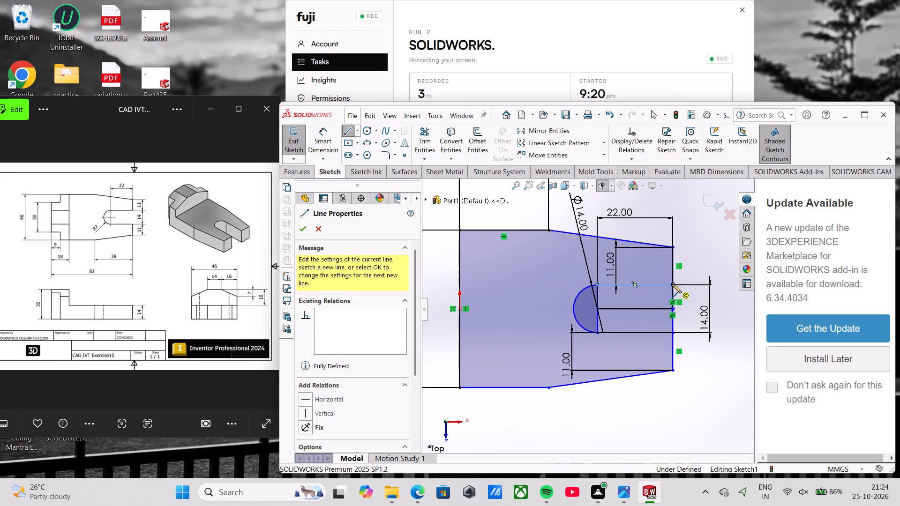
click(598, 333)
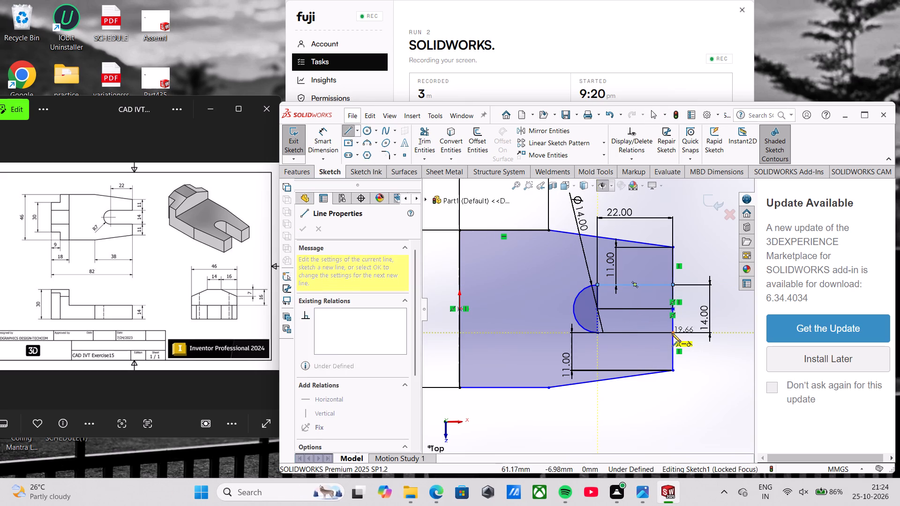
click(672, 334)
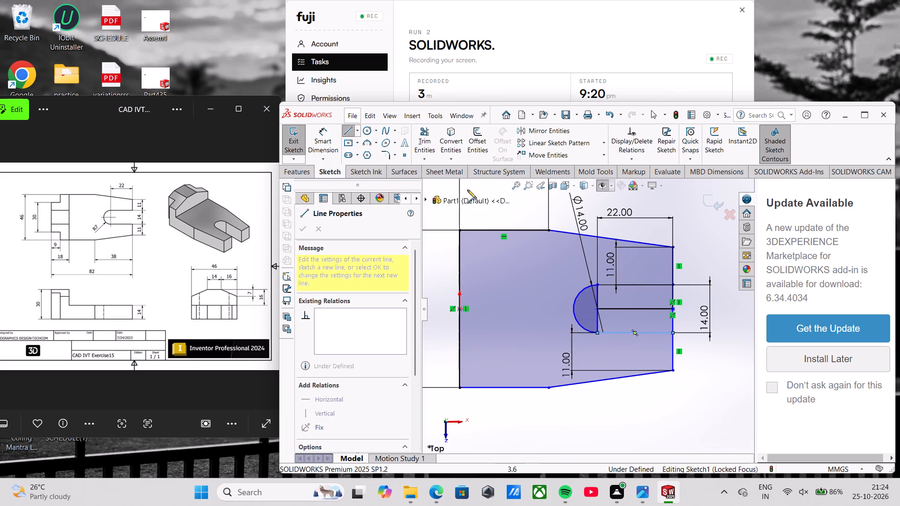
Trim away the 22 mm centre line and the vertical line closing the semicircle.
click(429, 135)
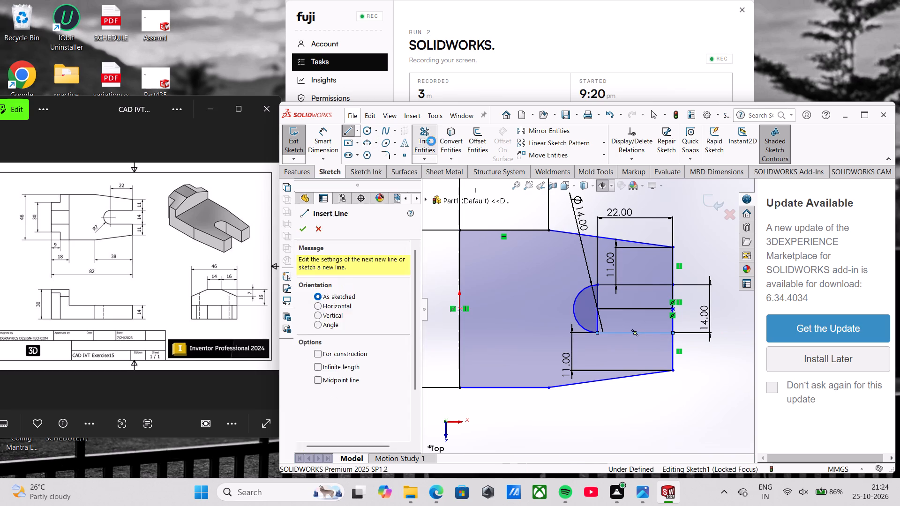
click(621, 306)
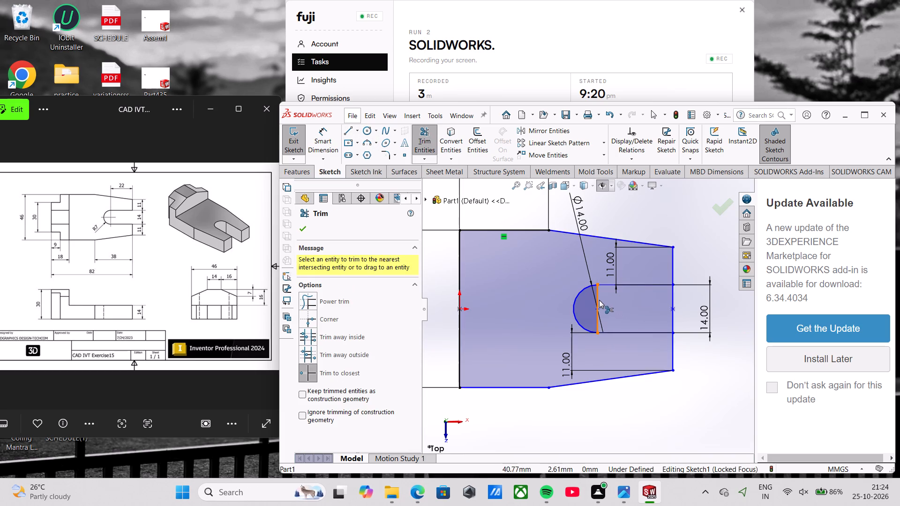
click(599, 300)
scroll(656, 311, up, 2)
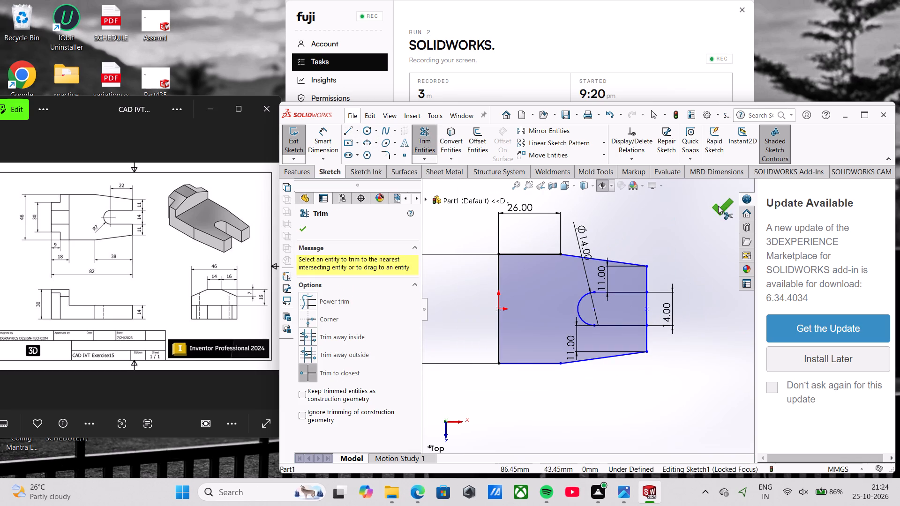
click(720, 206)
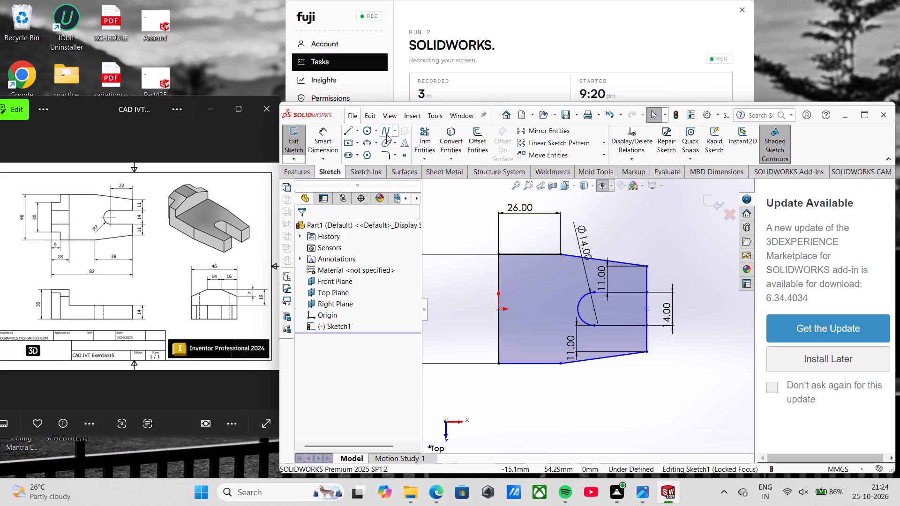
Trim away the far vertical edge's segment between the two slot lines to open the slot, accepting deletion of its relation.
click(417, 134)
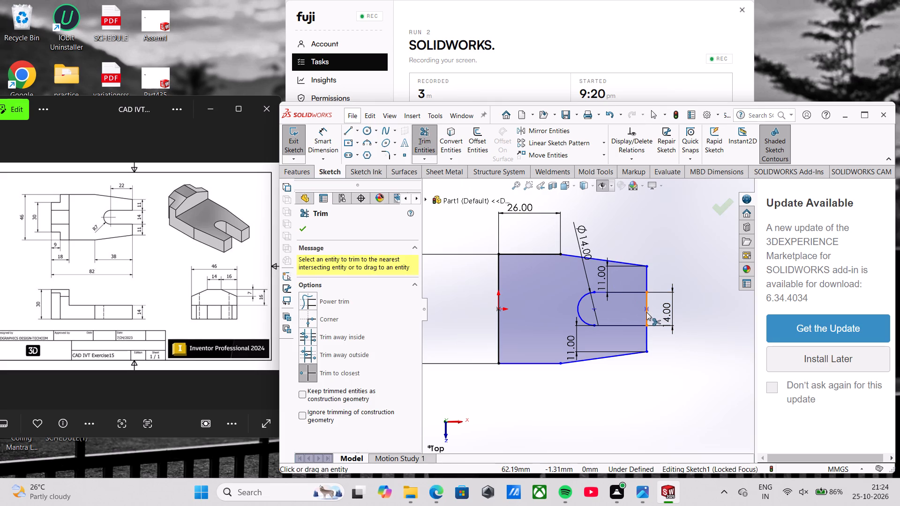
click(646, 312)
click(472, 259)
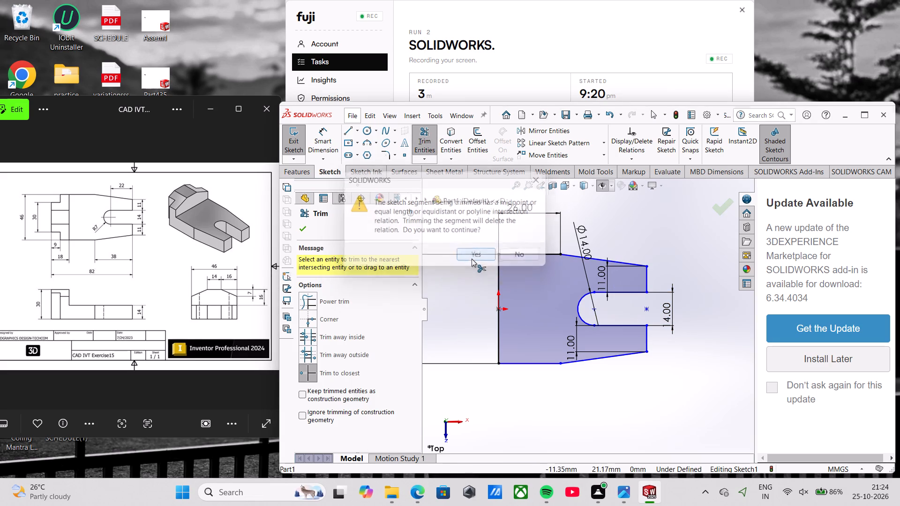
scroll(553, 280, up, 1)
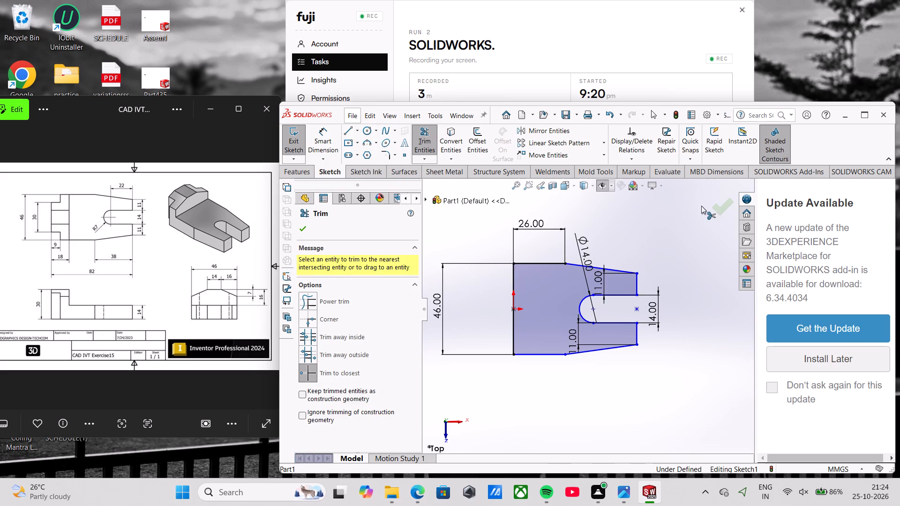
click(710, 208)
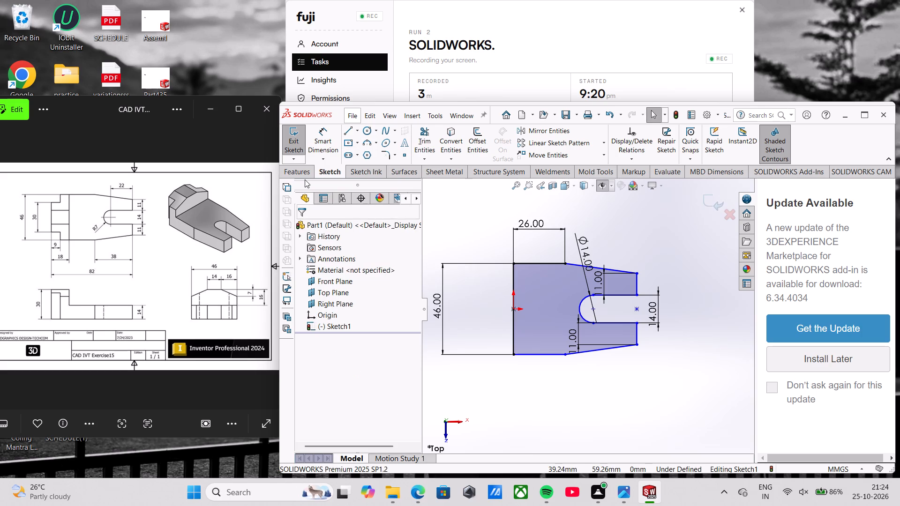
Extrude the slotted base profile 14 mm with the Mid Plane end condition.
click(305, 179)
click(301, 177)
click(300, 152)
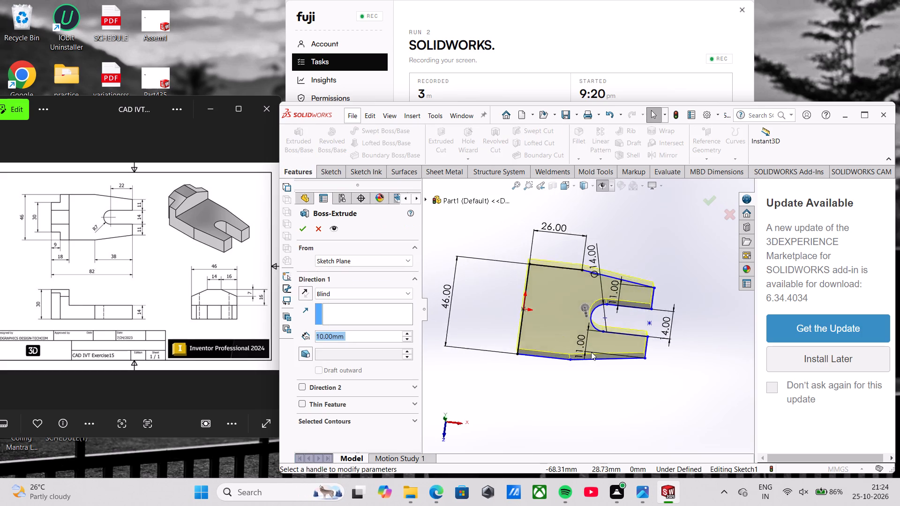
click(331, 288)
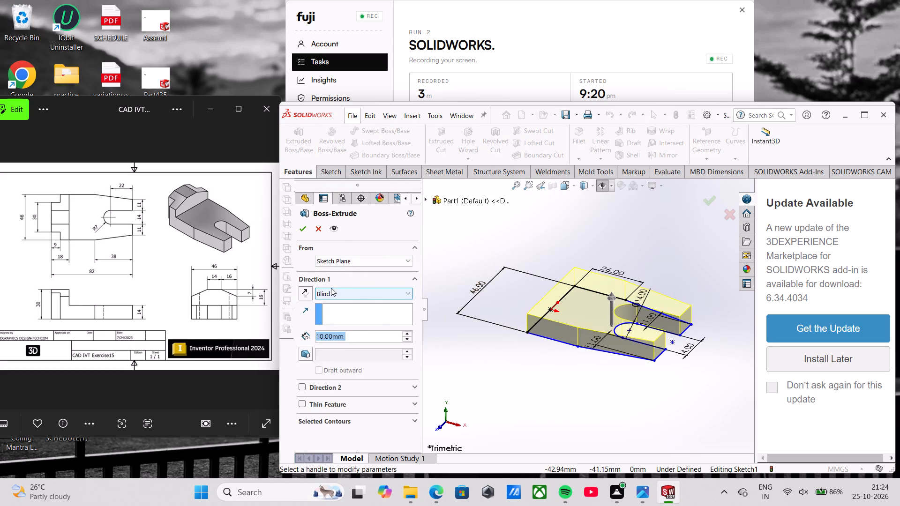
click(325, 346)
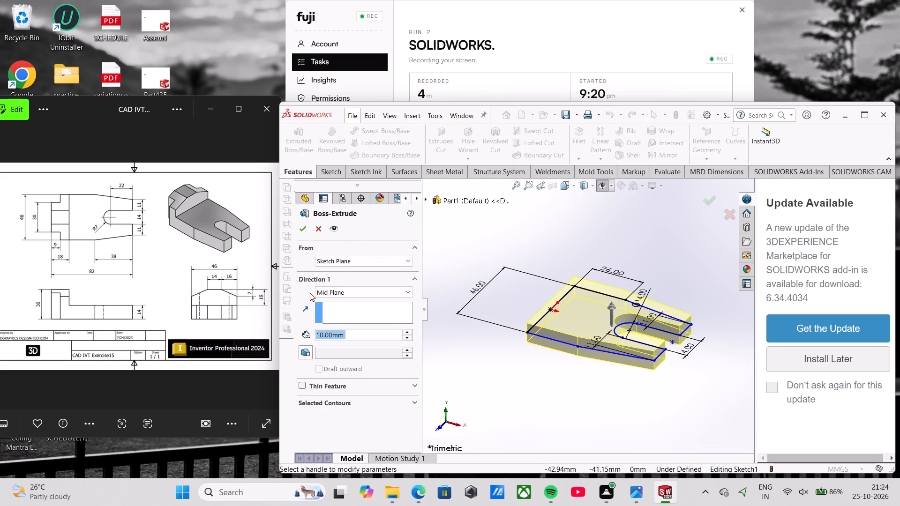
text(14)
key(Return)
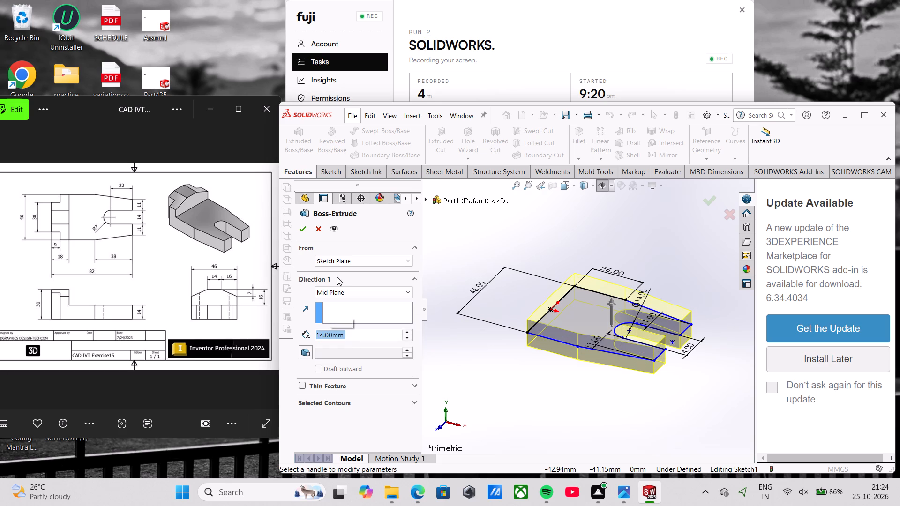
click(301, 233)
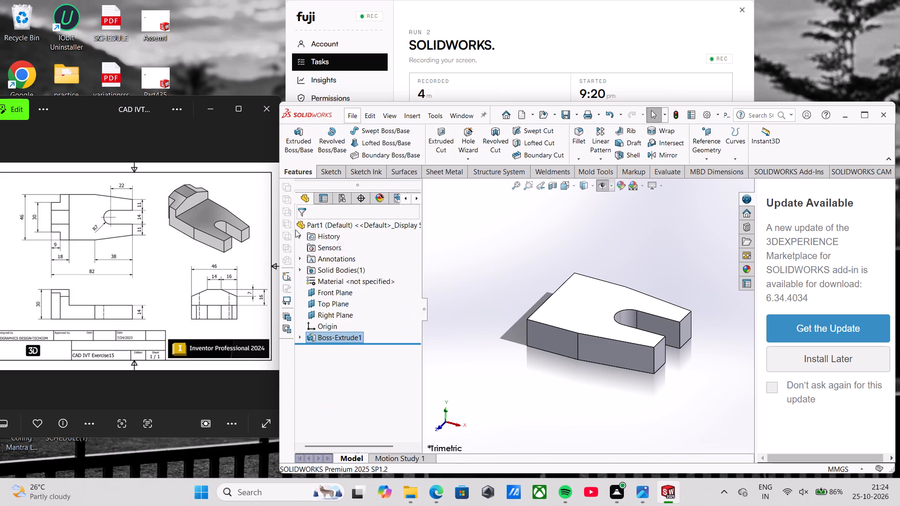
Start a sketch on the 46 mm wide flat end face opposite the slot.
middle_drag(593, 362, 592, 385)
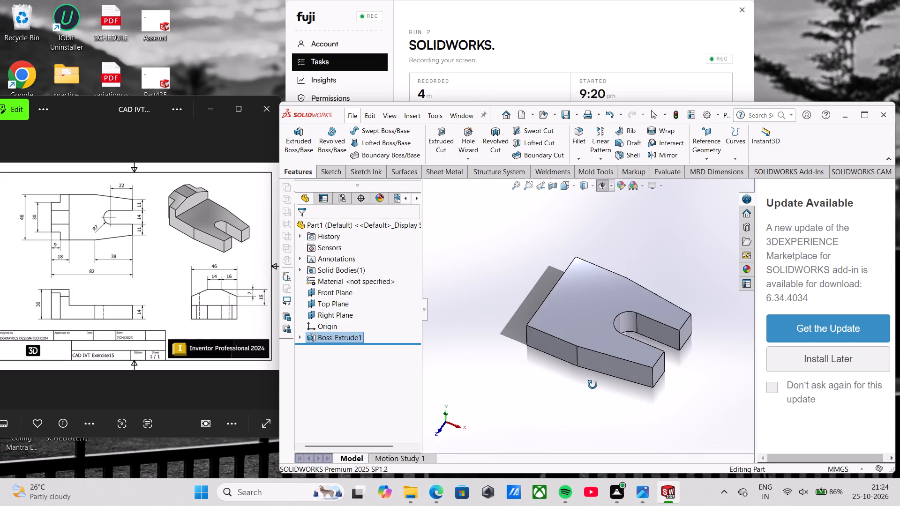
middle_drag(592, 385, 692, 346)
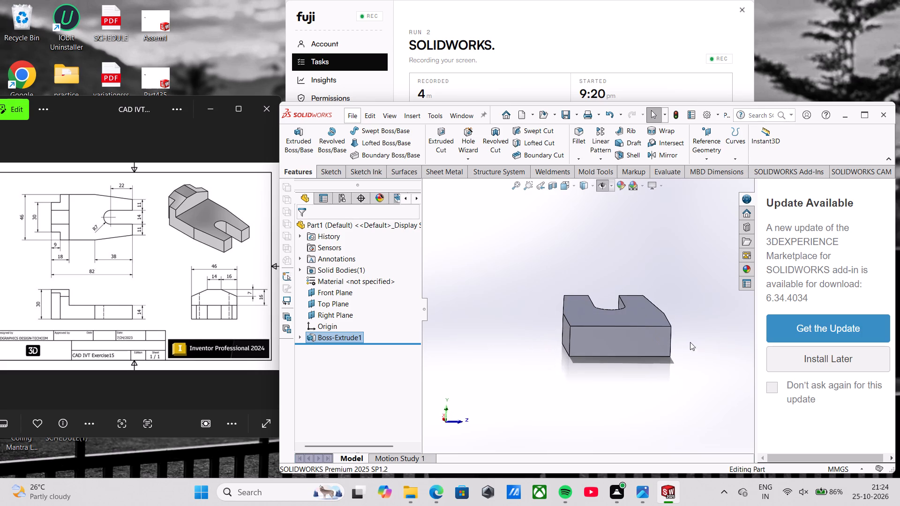
click(628, 345)
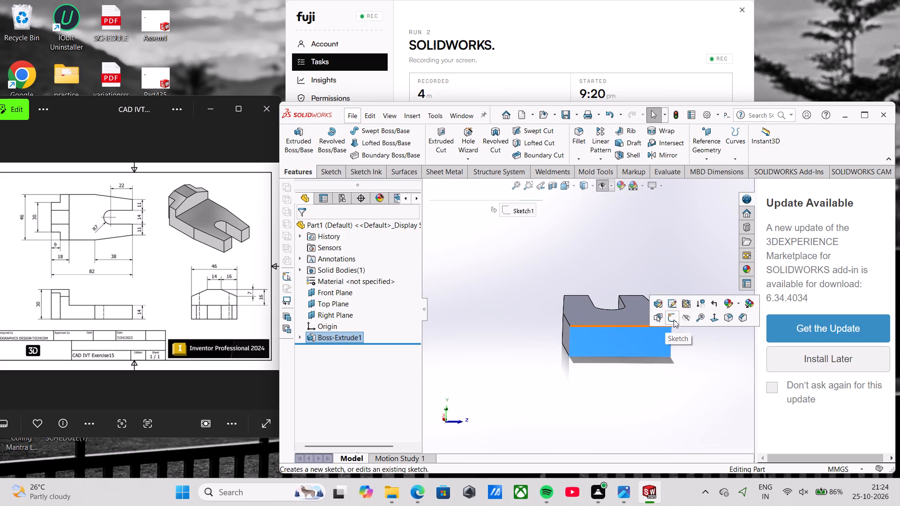
click(674, 320)
click(594, 243)
scroll(594, 244, up, 1)
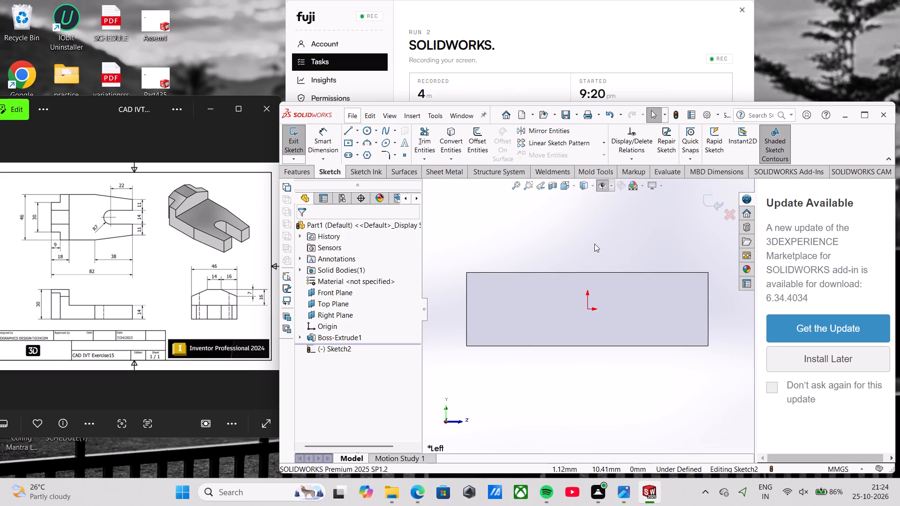
scroll(597, 247, up, 2)
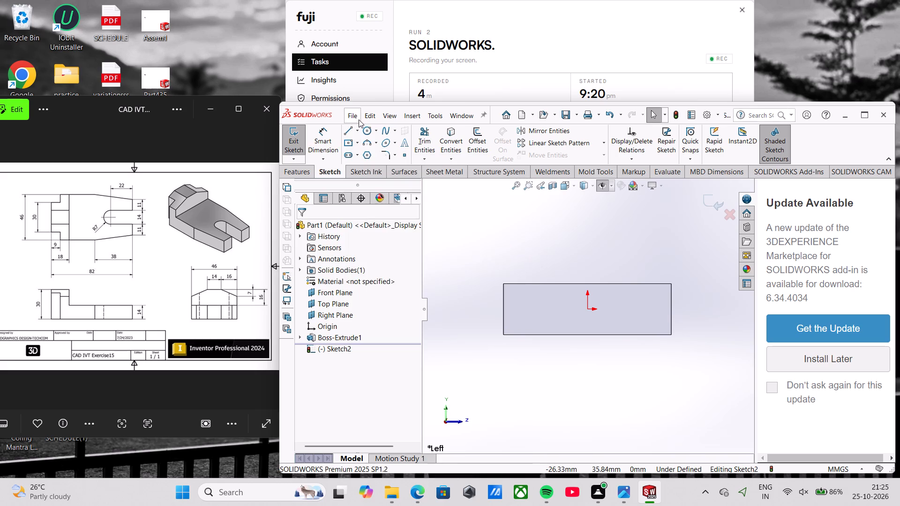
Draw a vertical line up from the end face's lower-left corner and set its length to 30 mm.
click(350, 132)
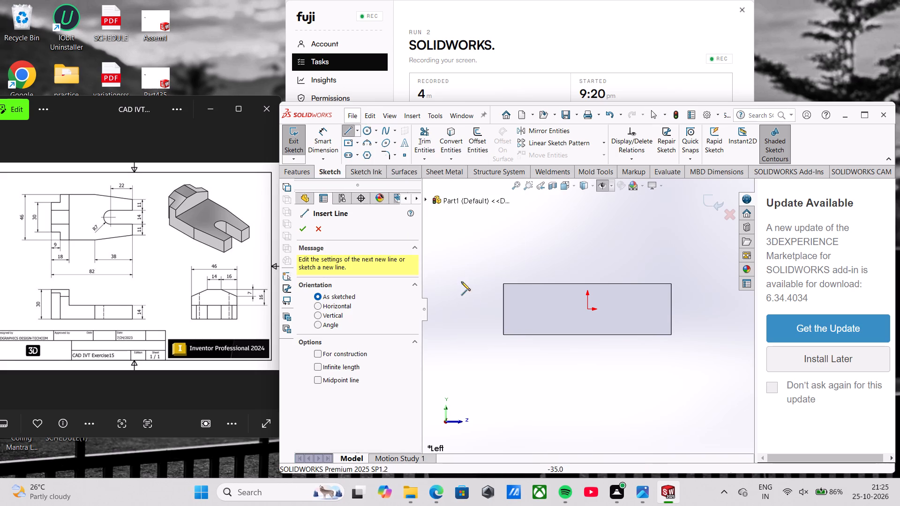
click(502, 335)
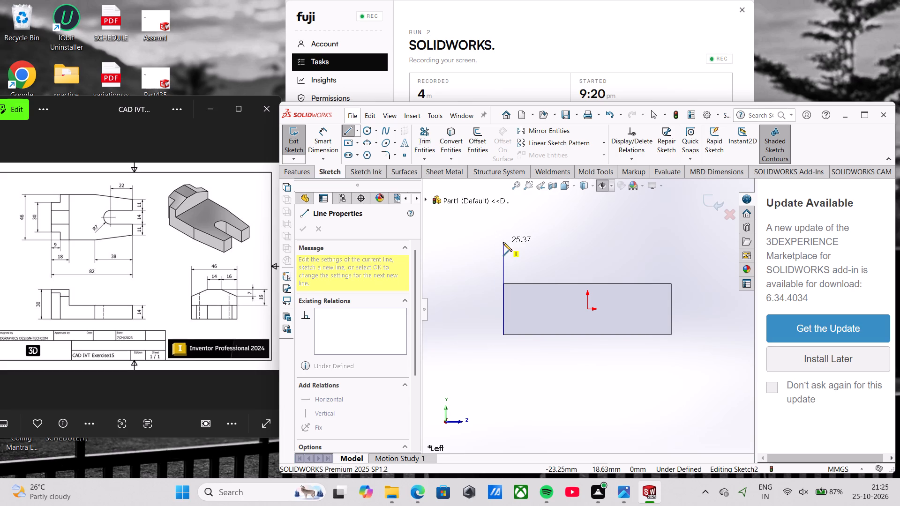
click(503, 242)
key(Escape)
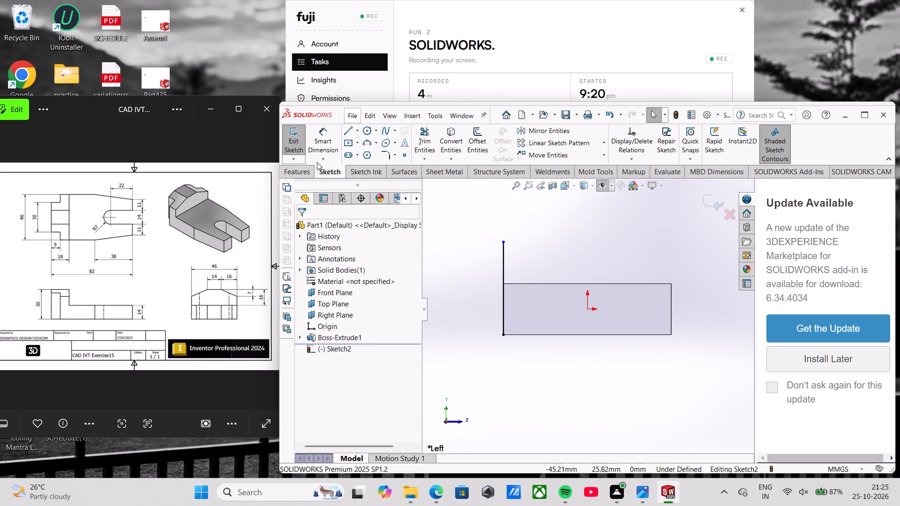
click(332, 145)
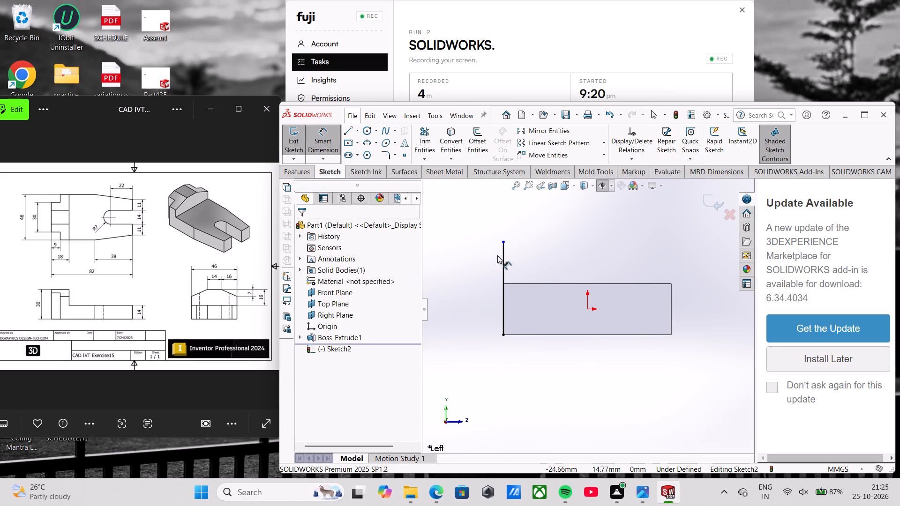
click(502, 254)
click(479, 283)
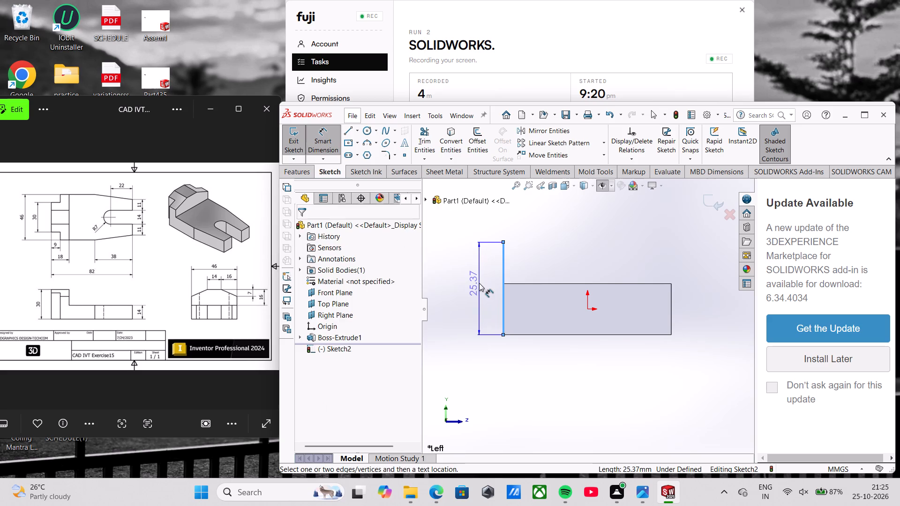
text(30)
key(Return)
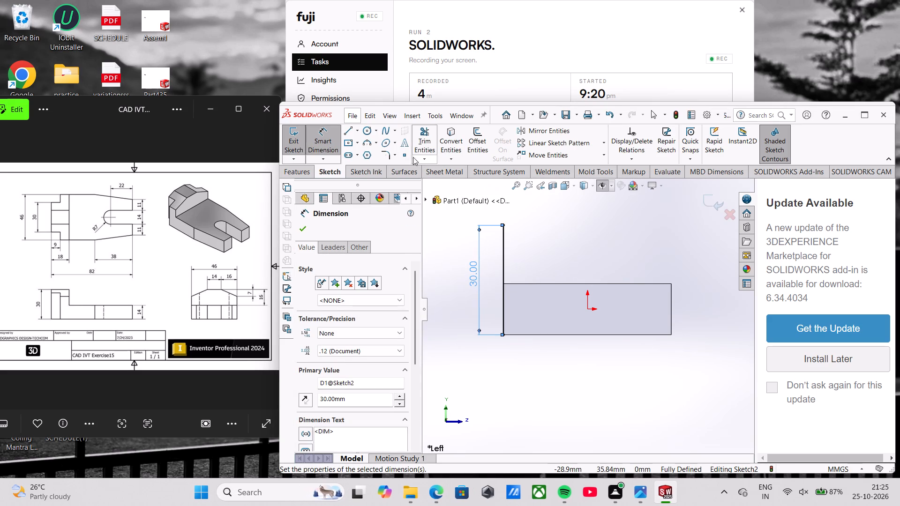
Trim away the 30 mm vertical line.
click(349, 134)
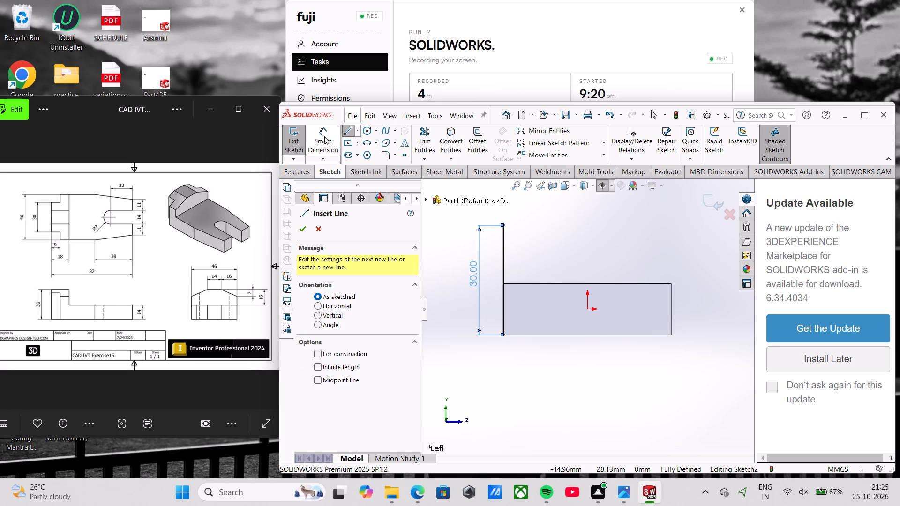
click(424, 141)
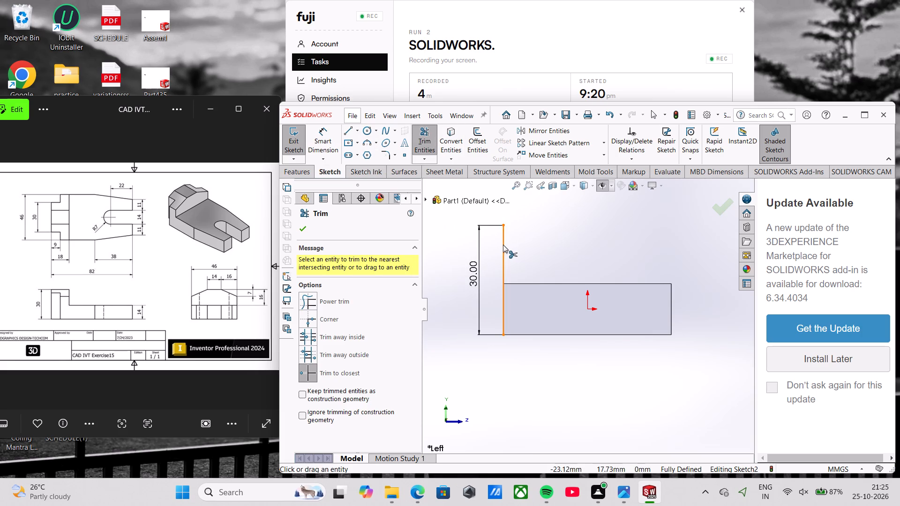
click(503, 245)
Draw a corner rectangle over the end face, from its upper-left corner to its lower-right corner.
click(344, 143)
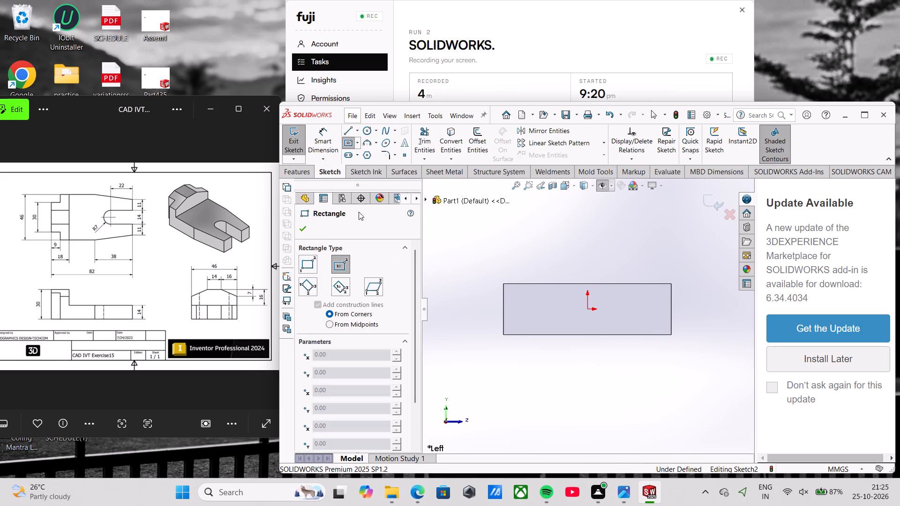
click(312, 262)
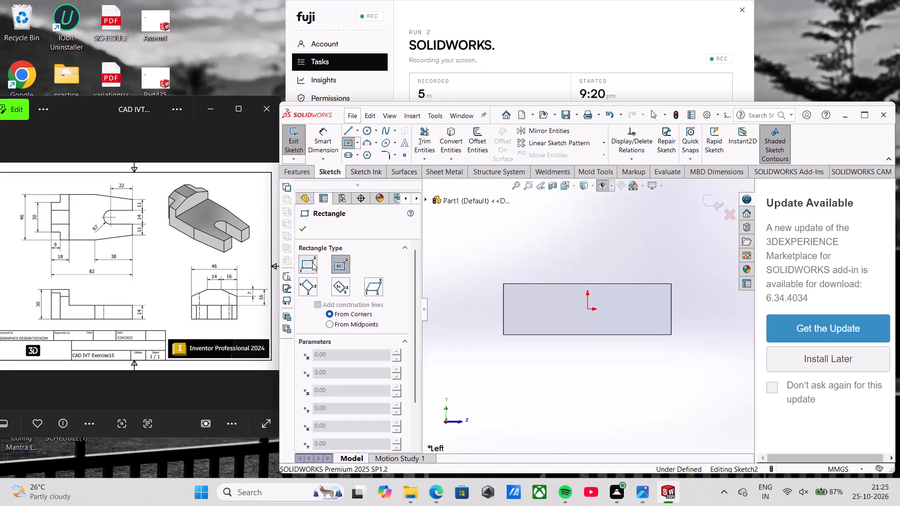
click(503, 284)
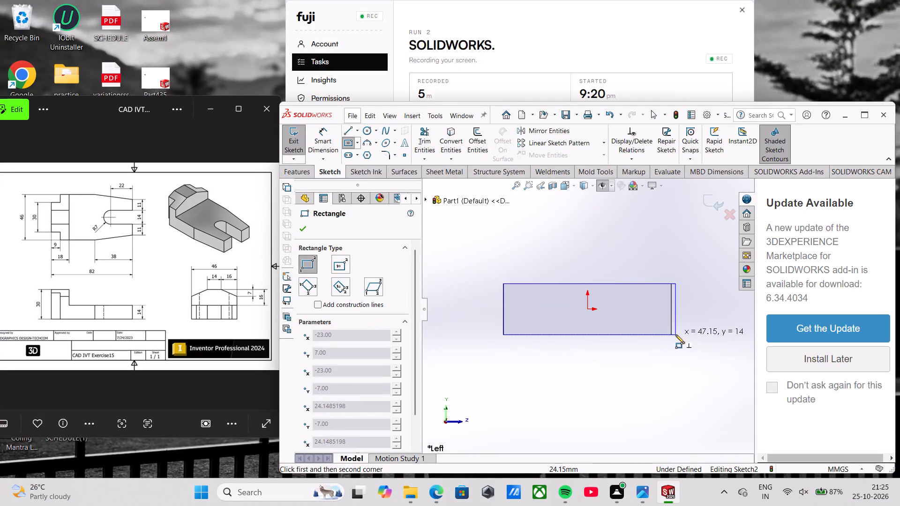
click(669, 335)
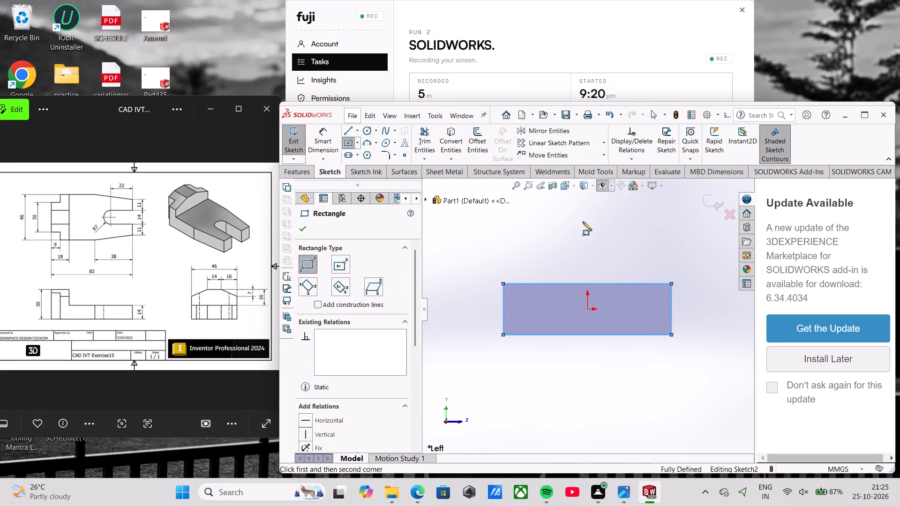
Draw a vertical line up from the rectangle's upper-left corner and dimension its length as 7 mm.
click(348, 132)
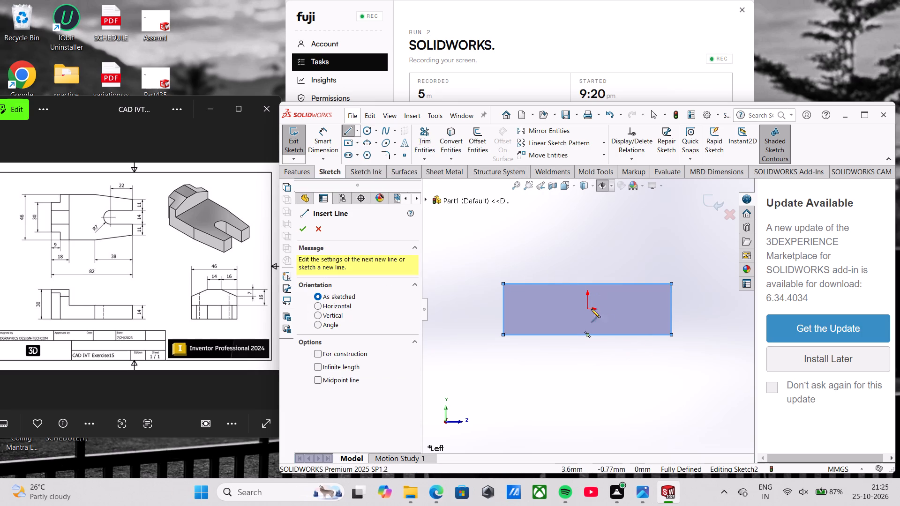
click(502, 283)
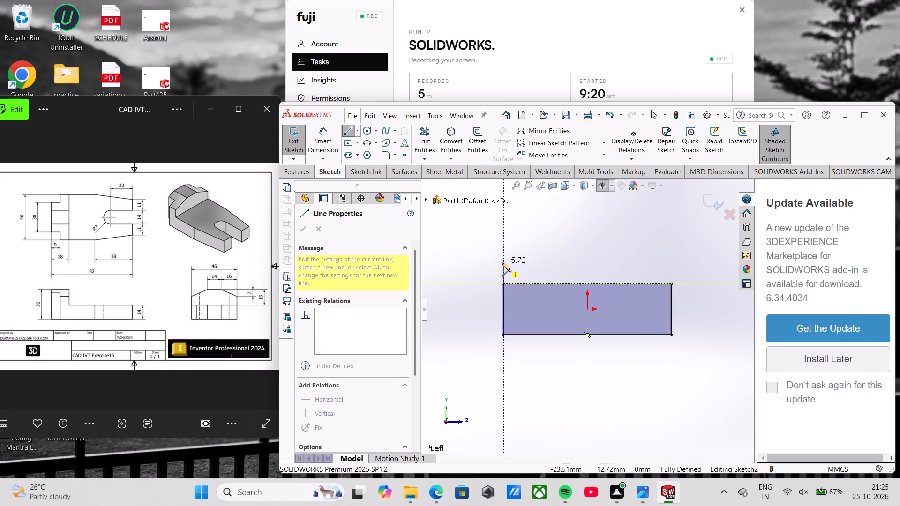
click(503, 261)
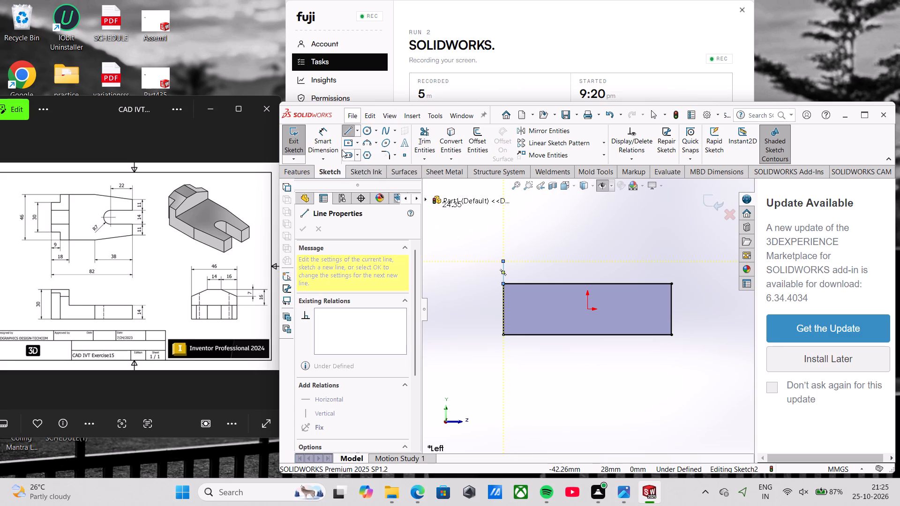
click(323, 142)
click(502, 272)
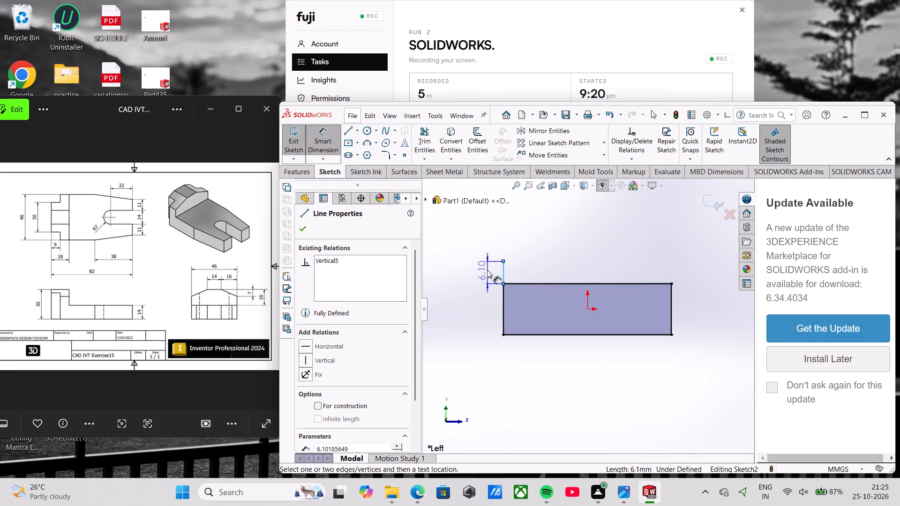
click(487, 270)
key(7)
key(Return)
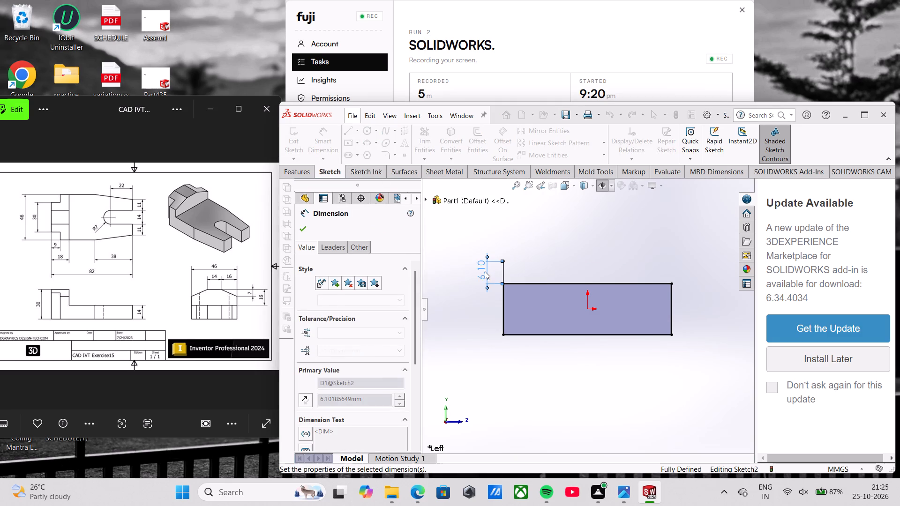
Move the short vertical line's dimension text above the line and set its length to 9 mm.
drag(482, 271, 482, 258)
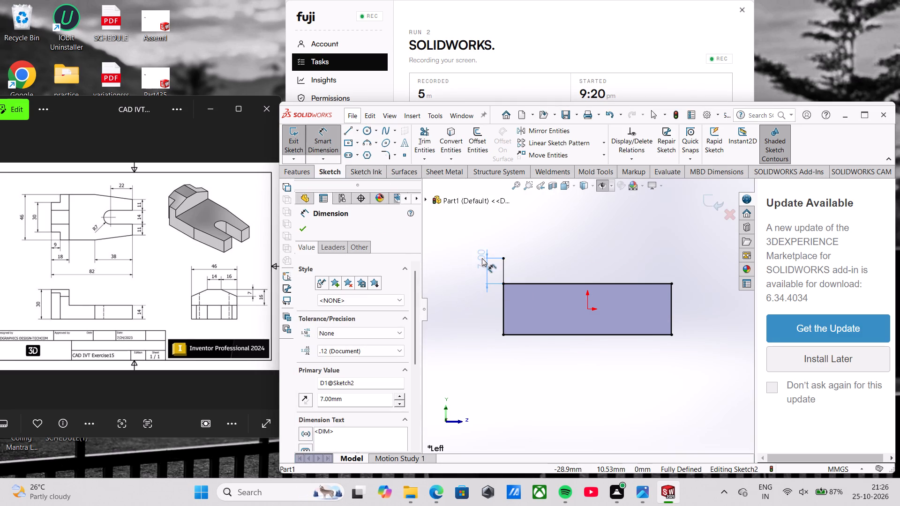
drag(482, 258, 481, 239)
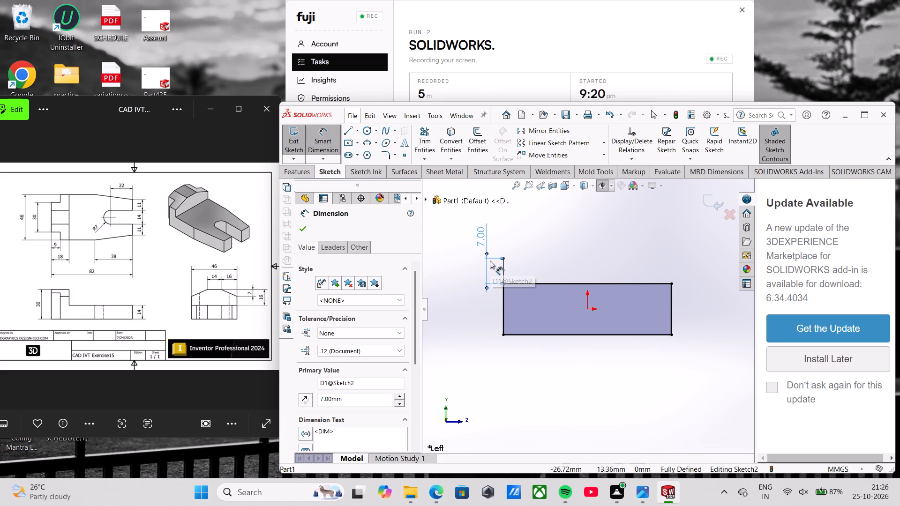
double_click(483, 245)
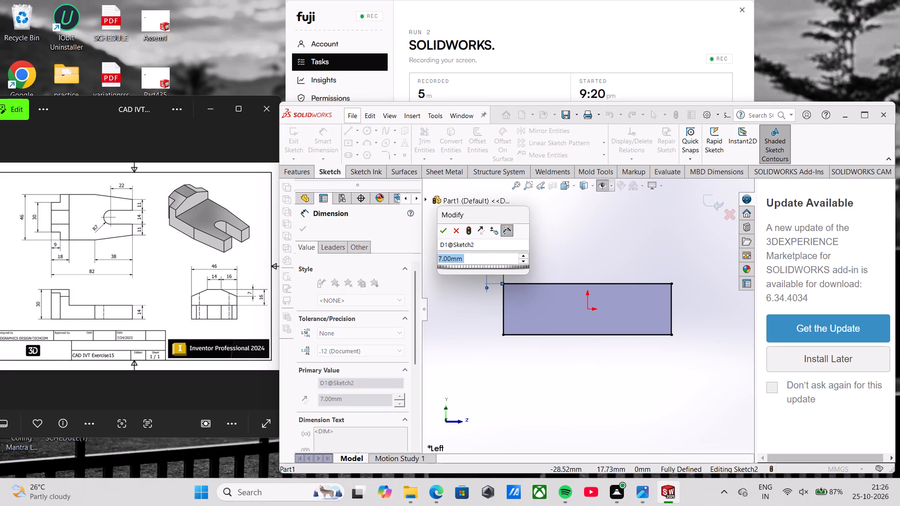
key(9)
key(Return)
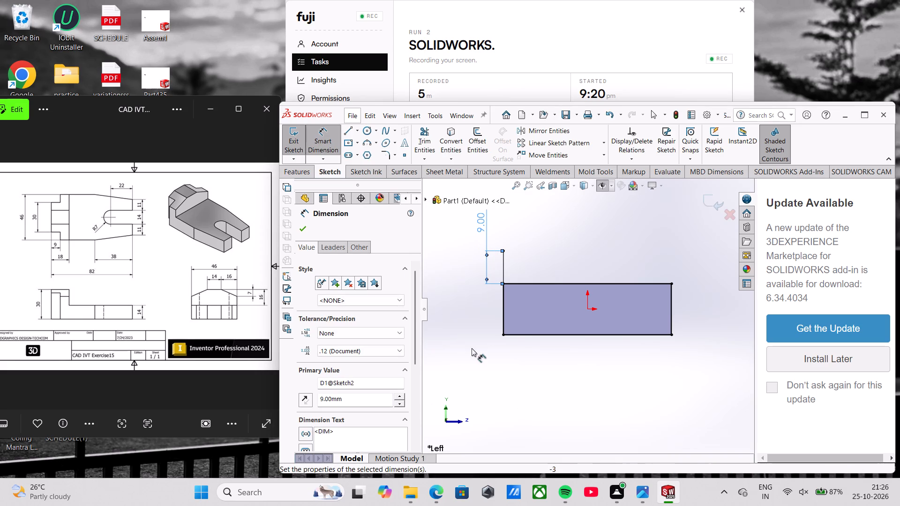
Draw a vertical line up from the rectangle's upper-right corner and set its length to 9 mm.
click(345, 129)
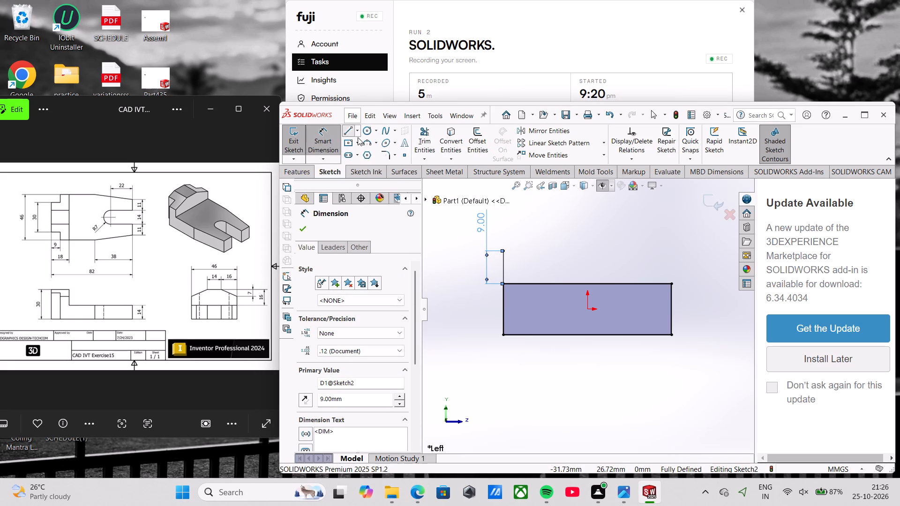
click(669, 286)
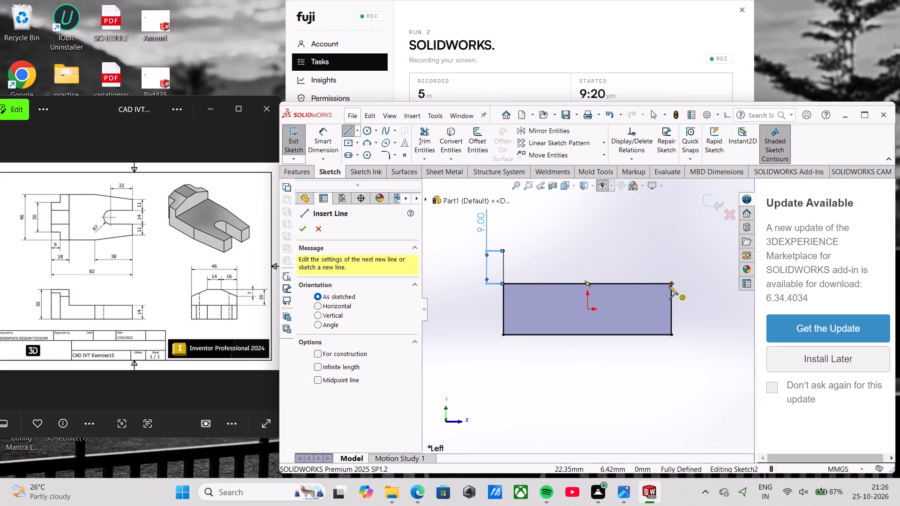
click(671, 255)
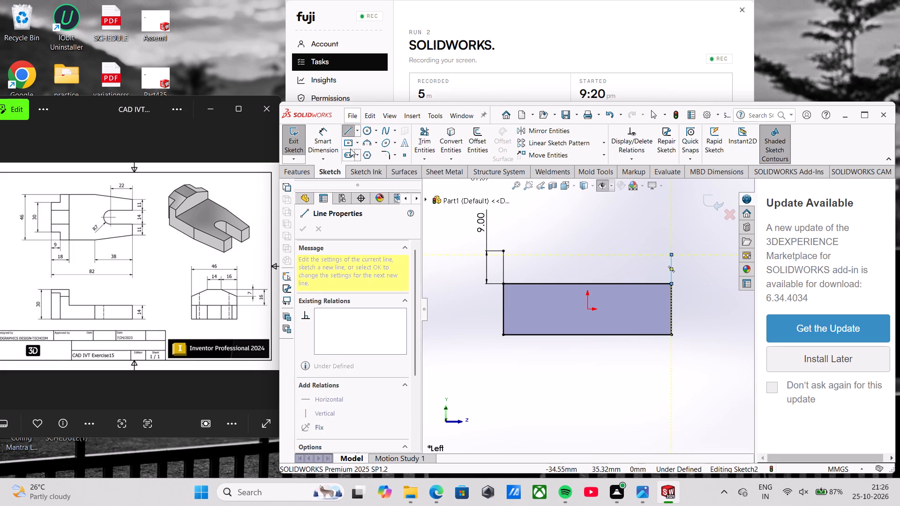
click(326, 147)
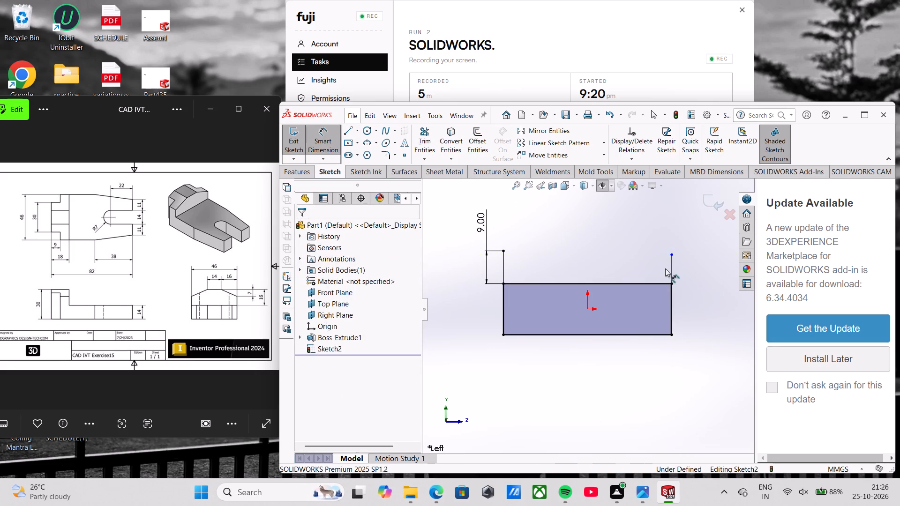
click(674, 269)
click(710, 270)
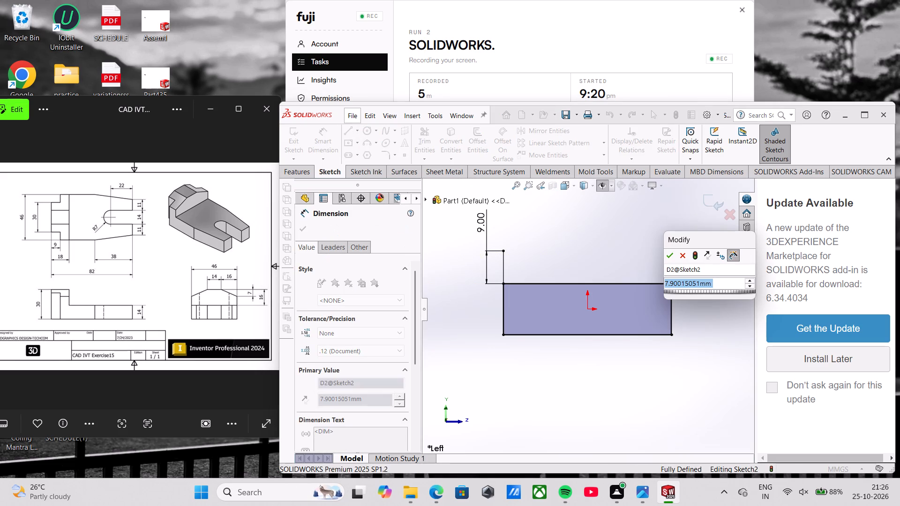
key(9)
key(Return)
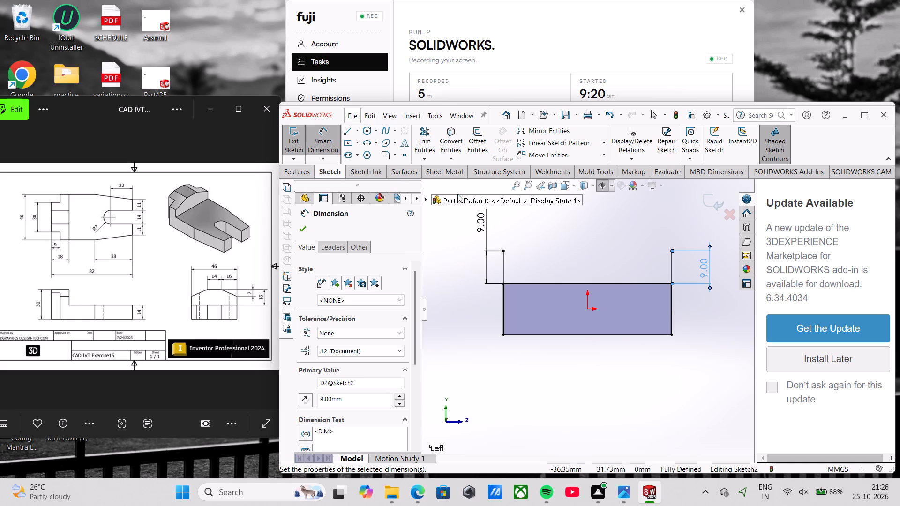
Draw a vertical line up from the midpoint of the rectangle's top edge and set its length to 16 mm.
click(349, 130)
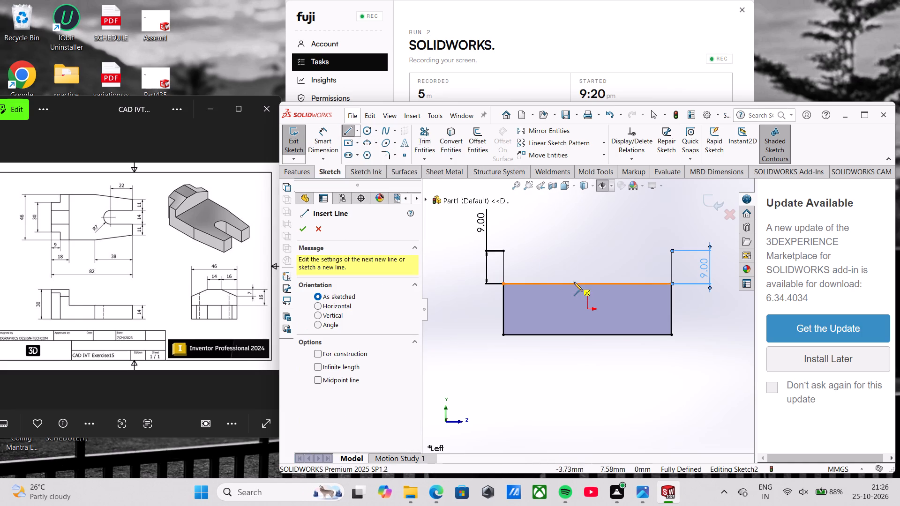
click(585, 283)
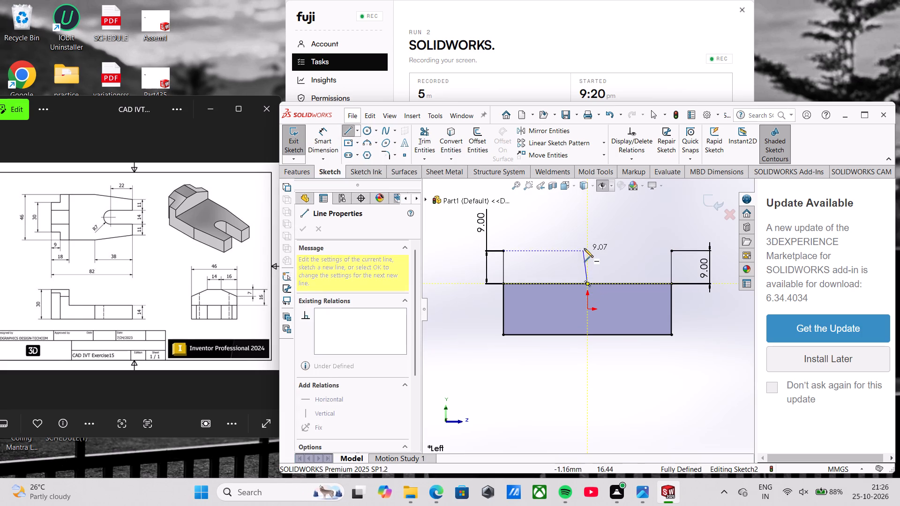
click(587, 243)
click(331, 141)
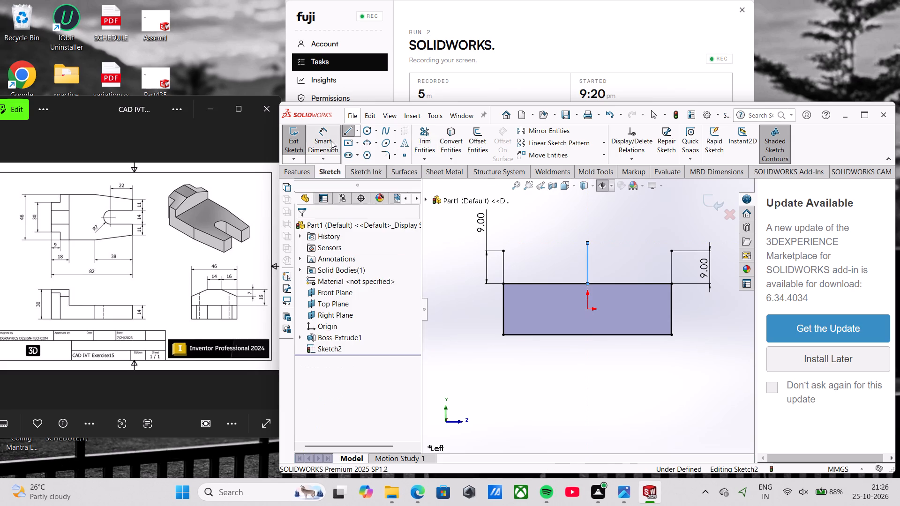
click(587, 258)
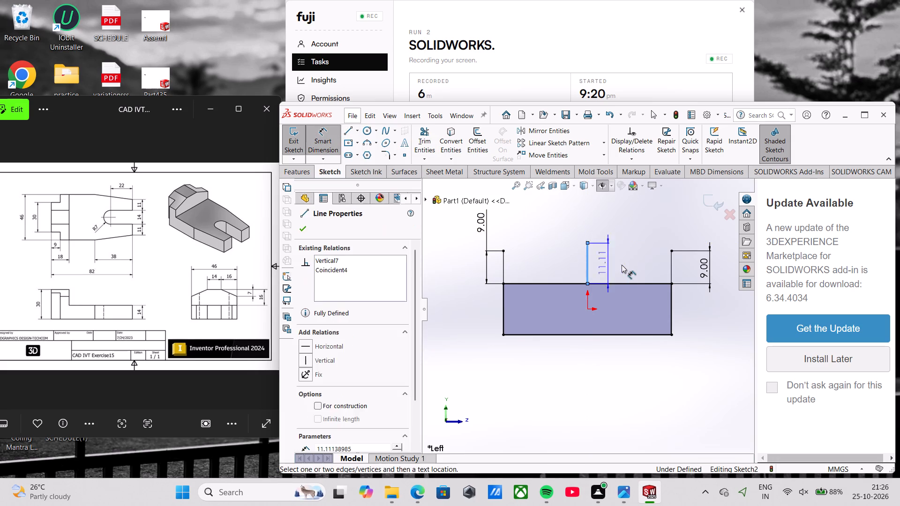
click(622, 265)
text(16)
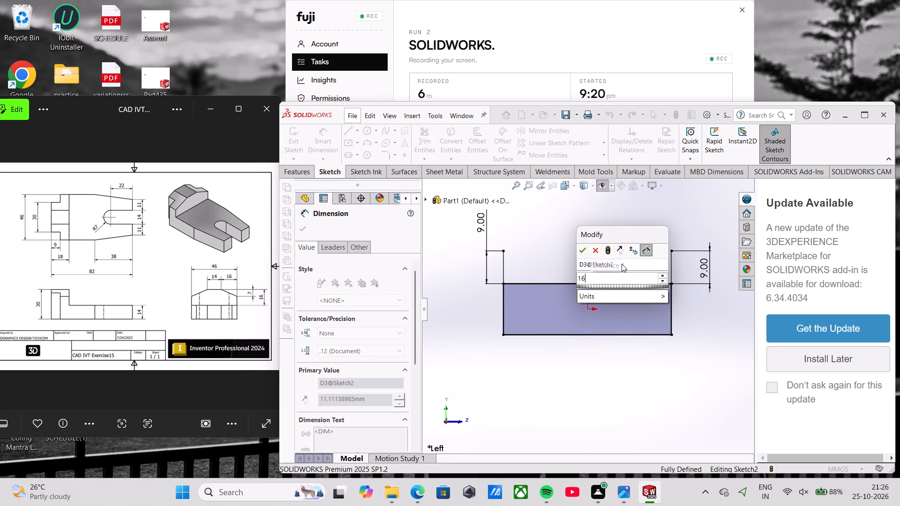
key(Return)
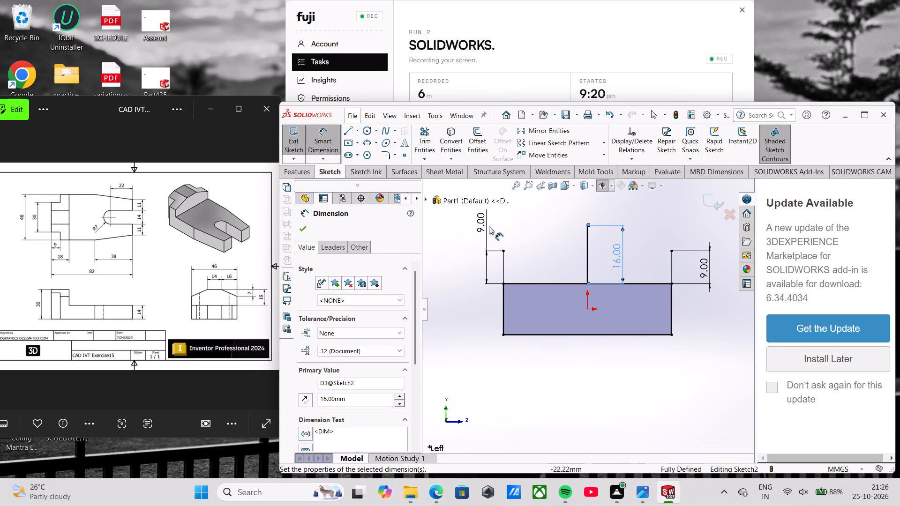
Draw a horizontal midpoint line centred on the 16 mm line's upper end and set its length to 14 mm.
click(355, 132)
click(368, 164)
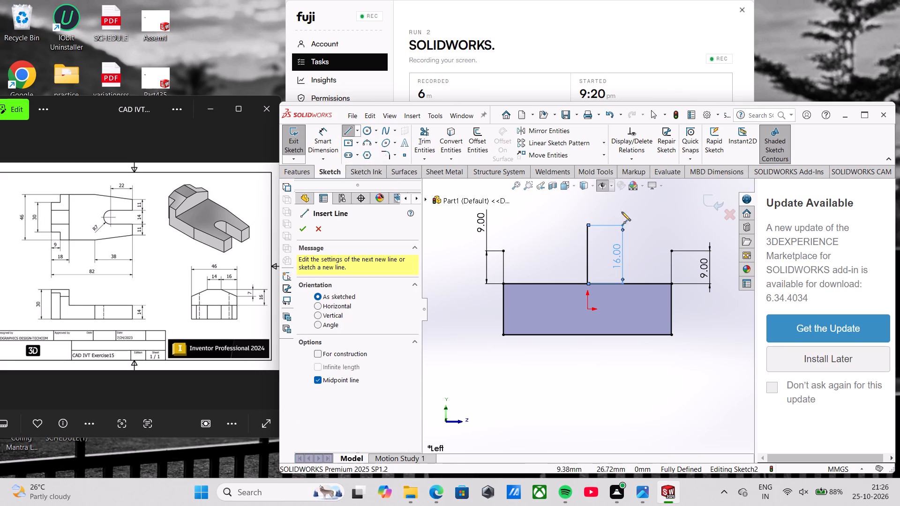
click(588, 227)
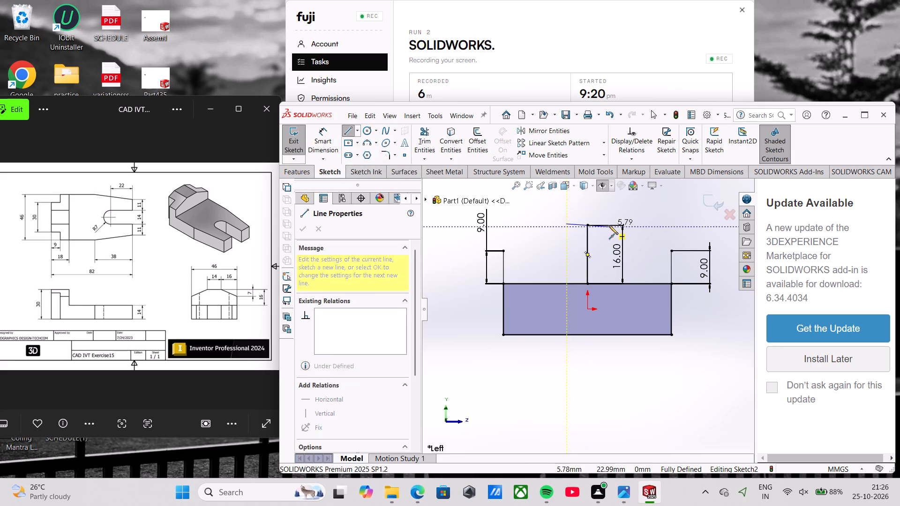
click(610, 223)
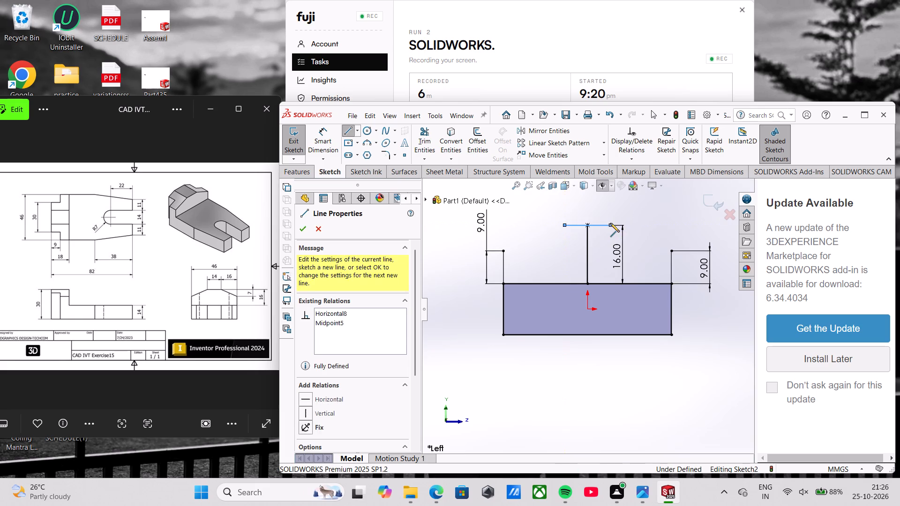
click(333, 145)
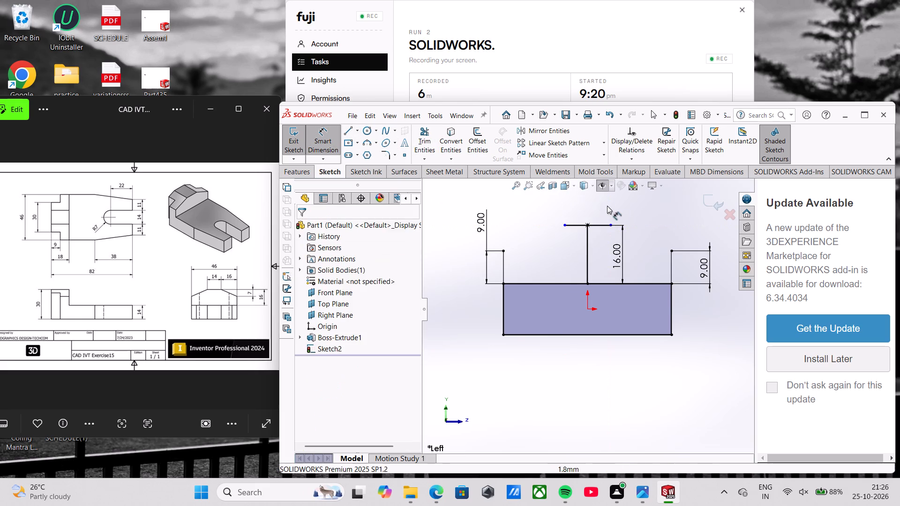
click(602, 226)
click(597, 214)
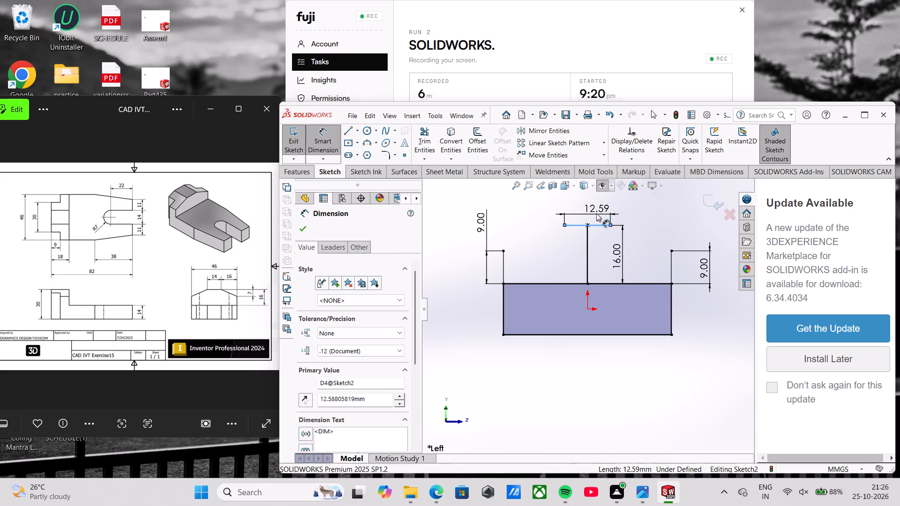
text(14)
key(Return)
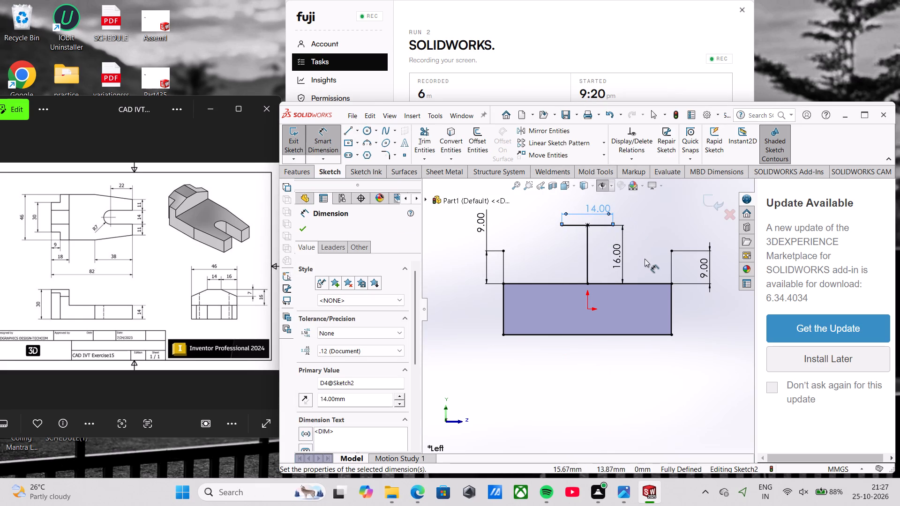
Check the horizontal distance between the 14 mm line's right end and the top of the right 9 mm line.
scroll(622, 225, down, 3)
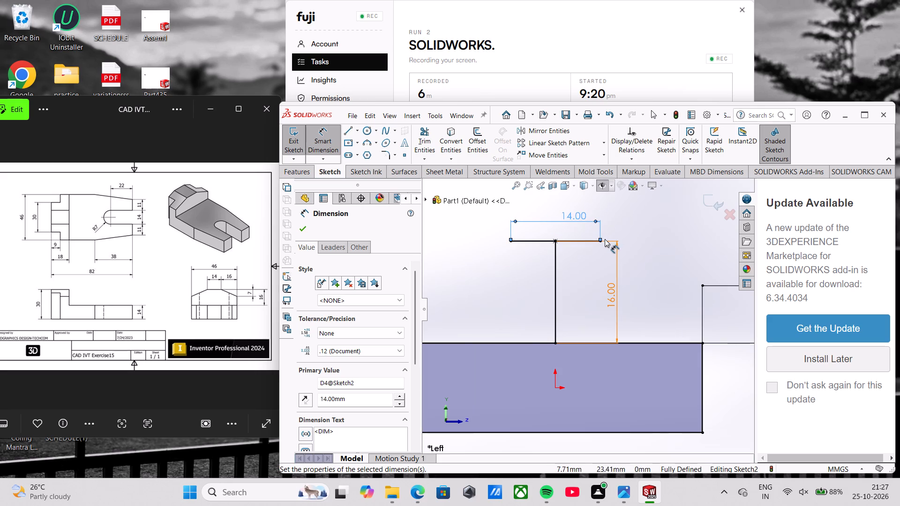
click(603, 241)
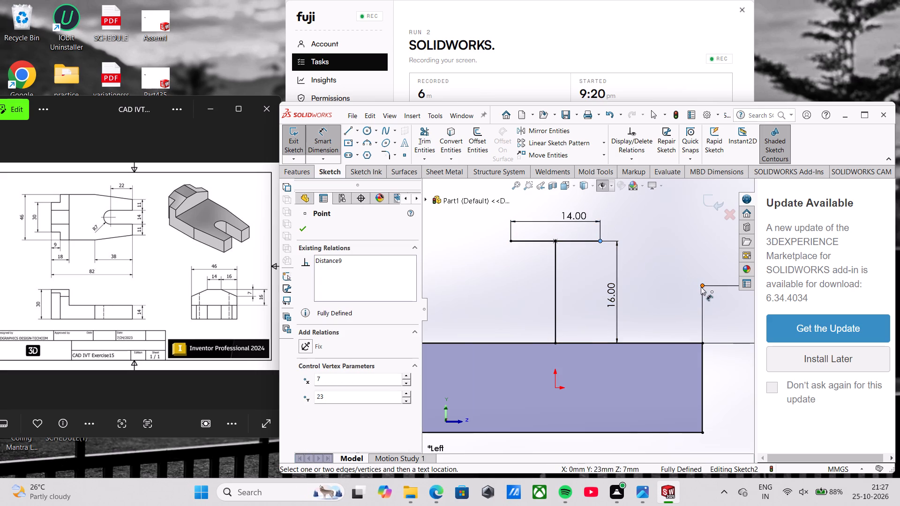
click(702, 287)
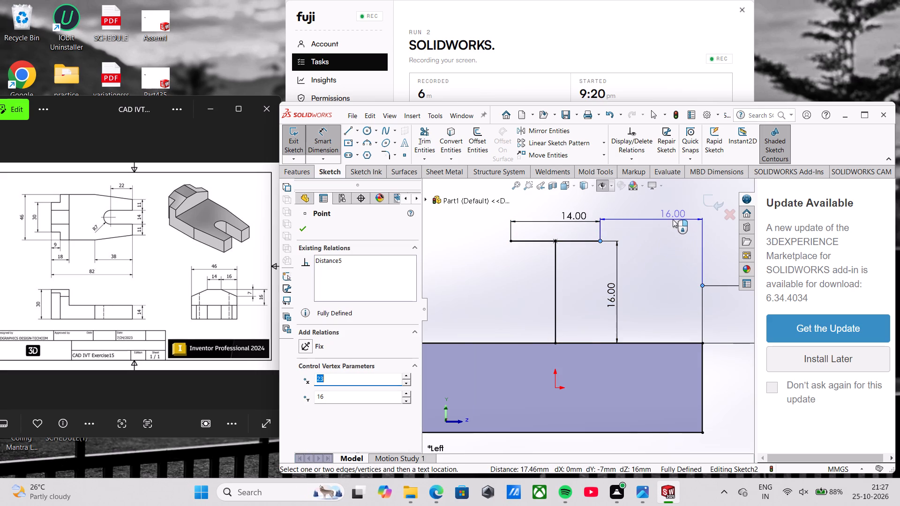
key(Escape)
Draw two sloped lines joining the tops of the 9 mm side lines to the nearest ends of the 14 mm line.
scroll(638, 249, up, 2)
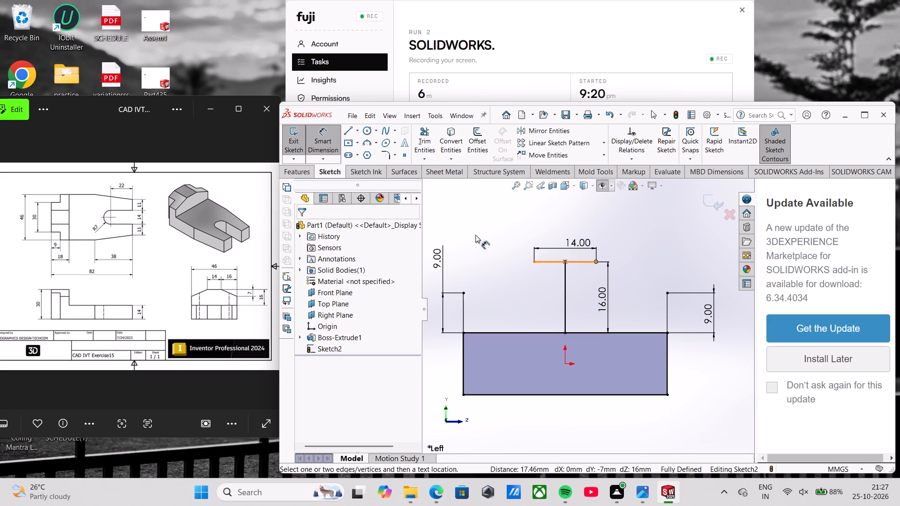
click(350, 134)
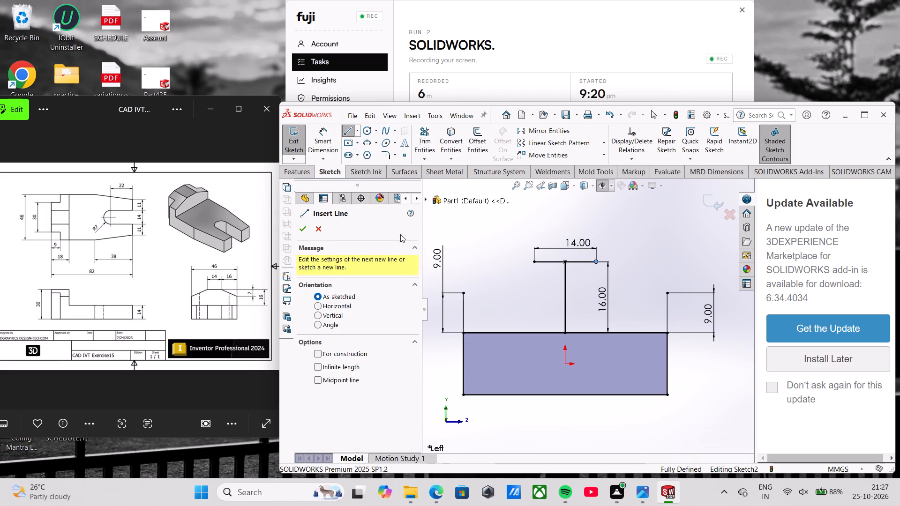
click(461, 293)
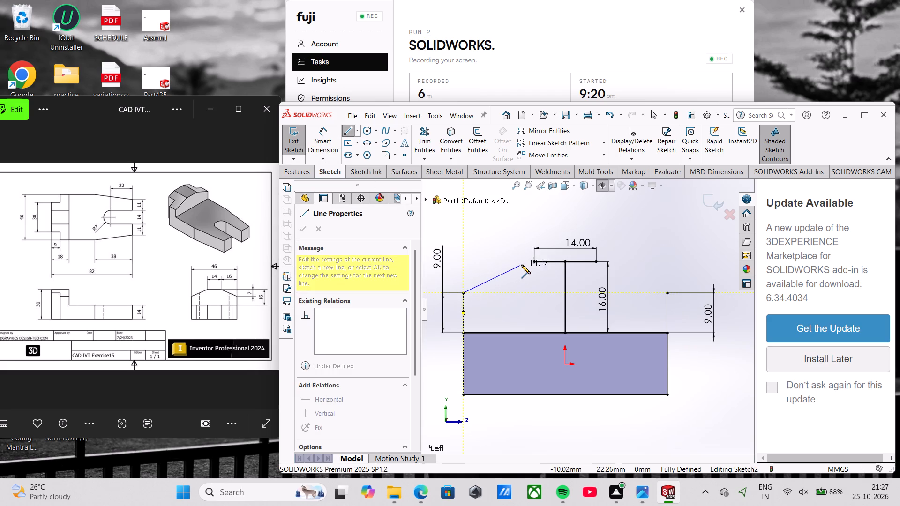
click(534, 263)
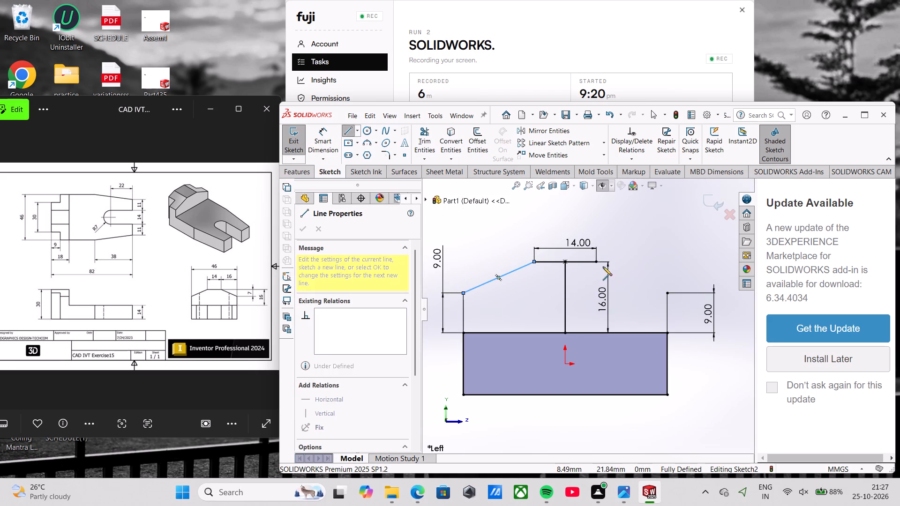
click(597, 264)
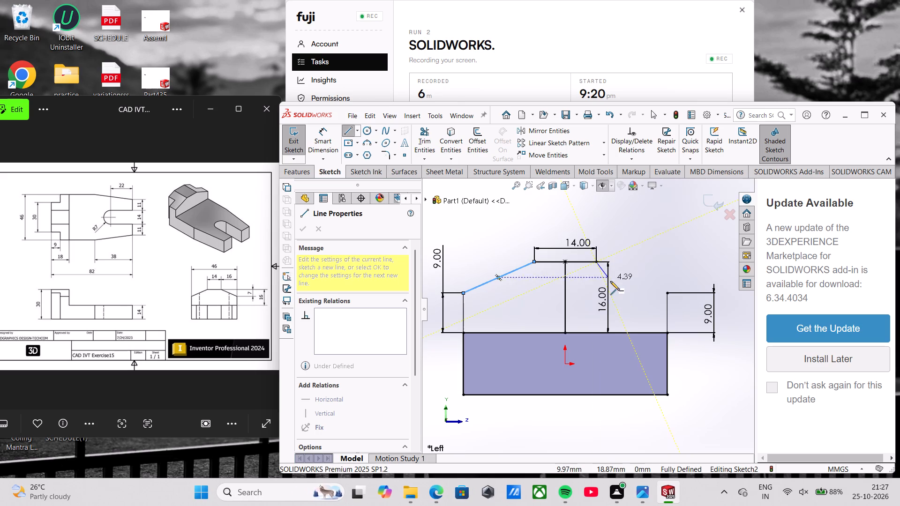
click(669, 292)
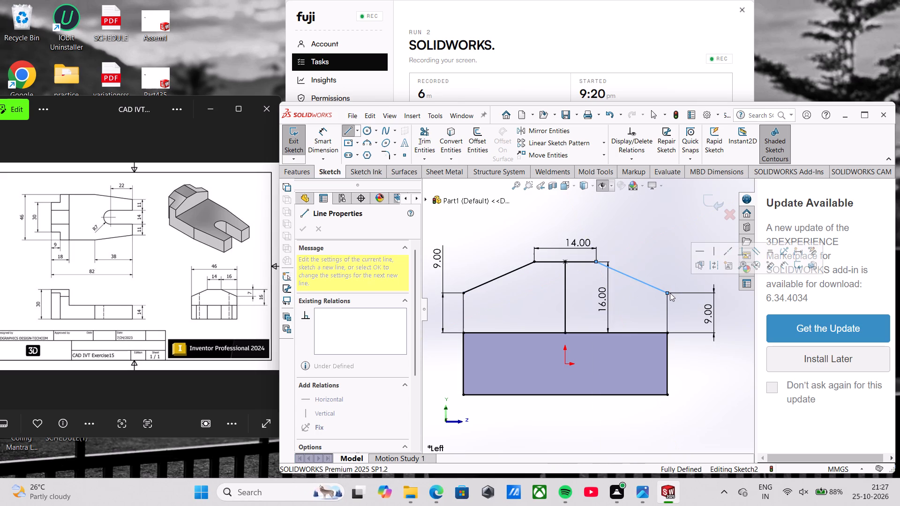
Trim away the 16 mm centre line and the rectangle's top edge, leaving one closed chamfered outline.
click(425, 137)
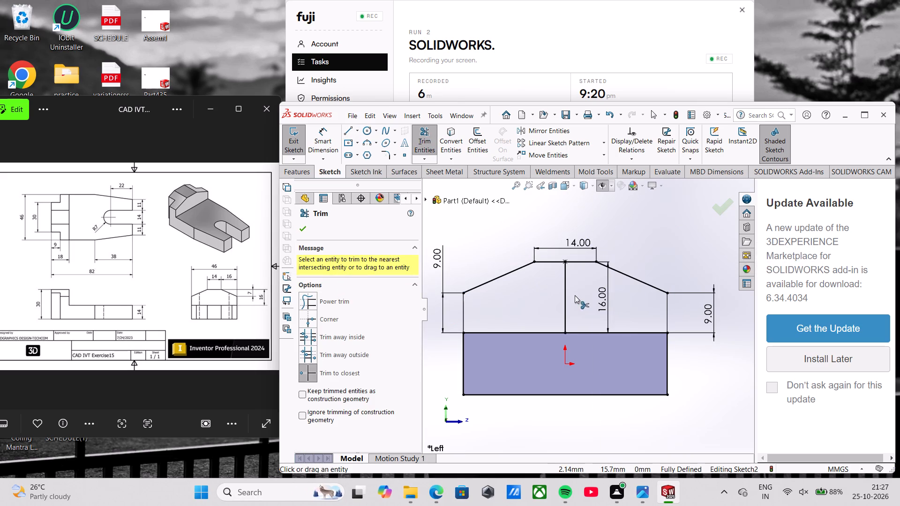
click(566, 300)
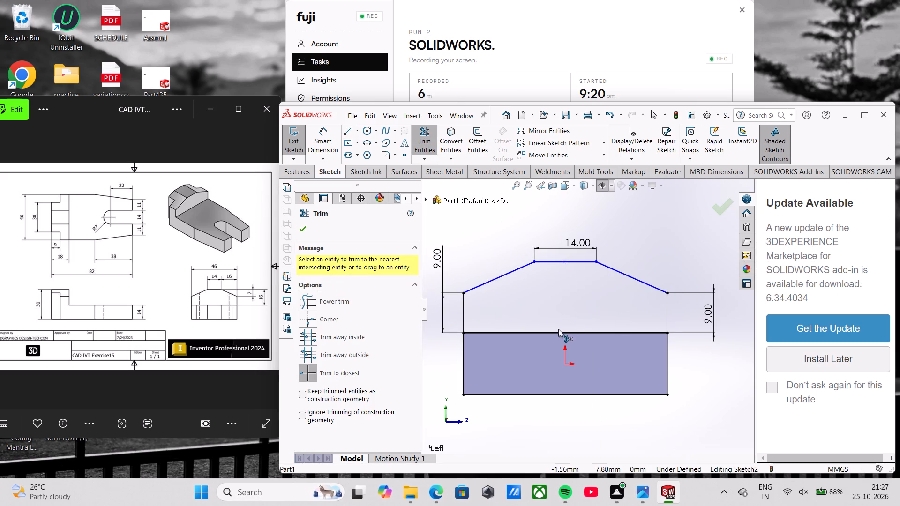
click(551, 334)
Extrude the chamfered end profile 18 mm with the Mid Plane end condition, merged with the base.
scroll(549, 335, up, 4)
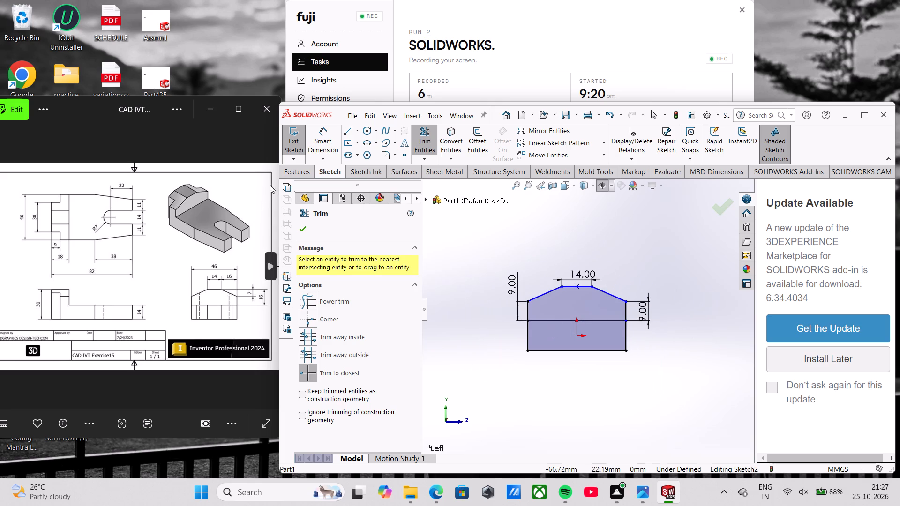
click(296, 177)
click(307, 149)
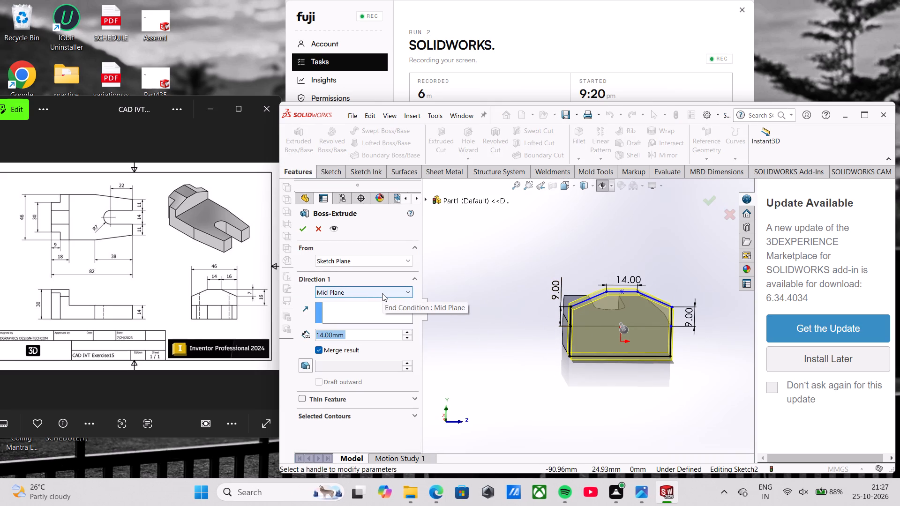
text(18)
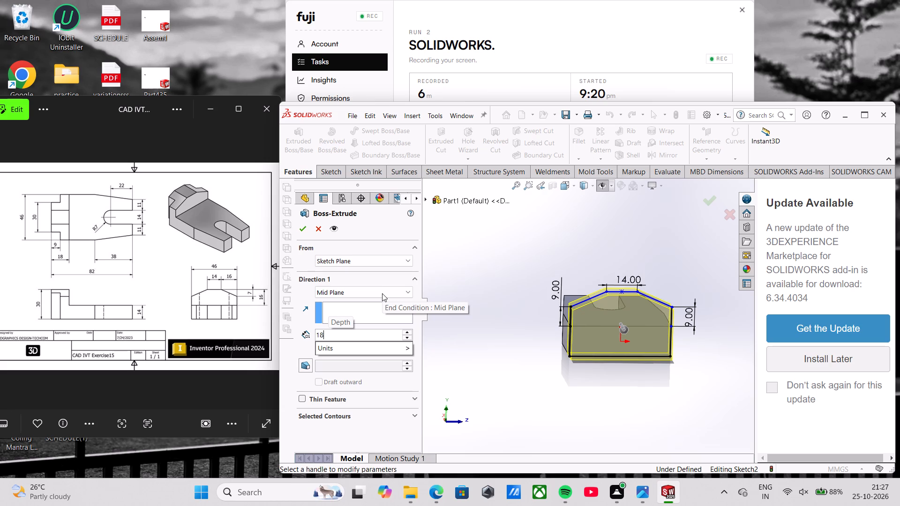
key(Return)
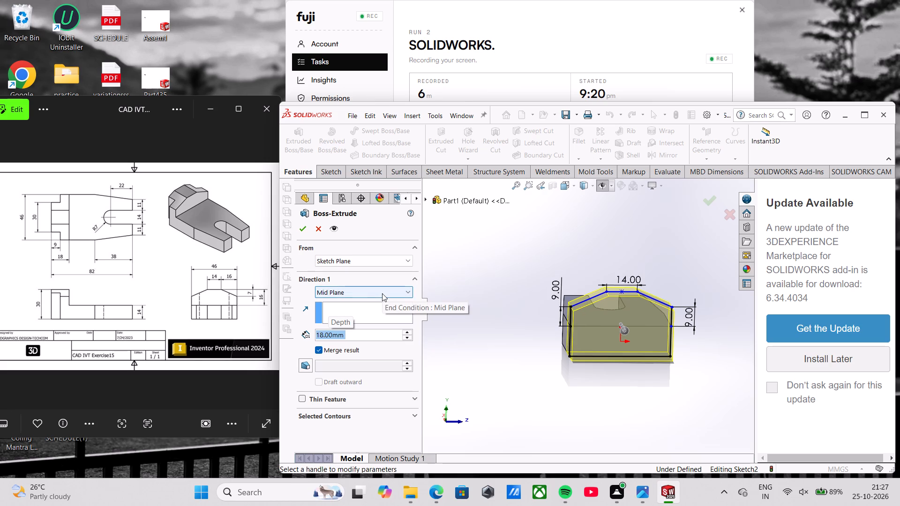
click(303, 224)
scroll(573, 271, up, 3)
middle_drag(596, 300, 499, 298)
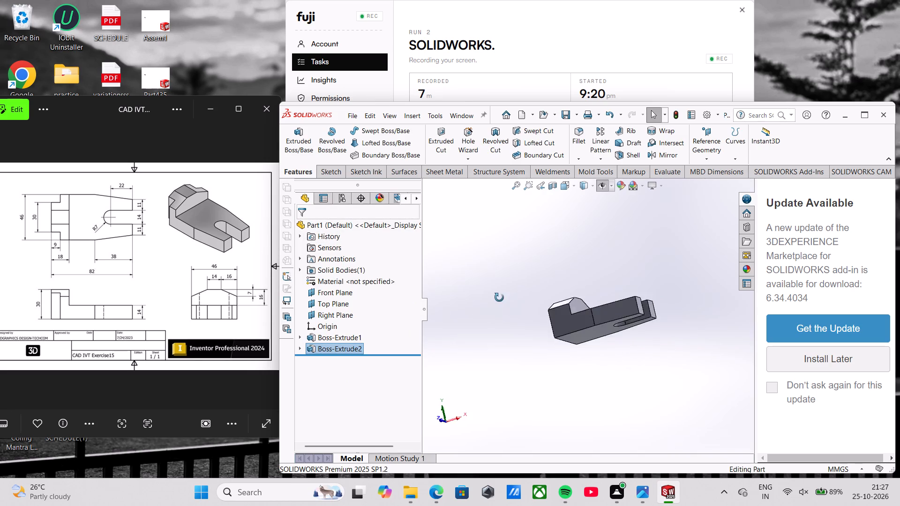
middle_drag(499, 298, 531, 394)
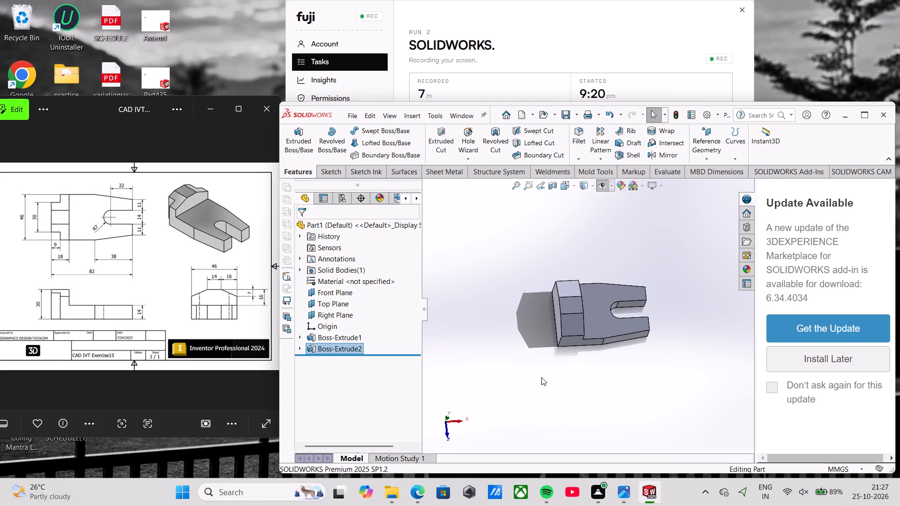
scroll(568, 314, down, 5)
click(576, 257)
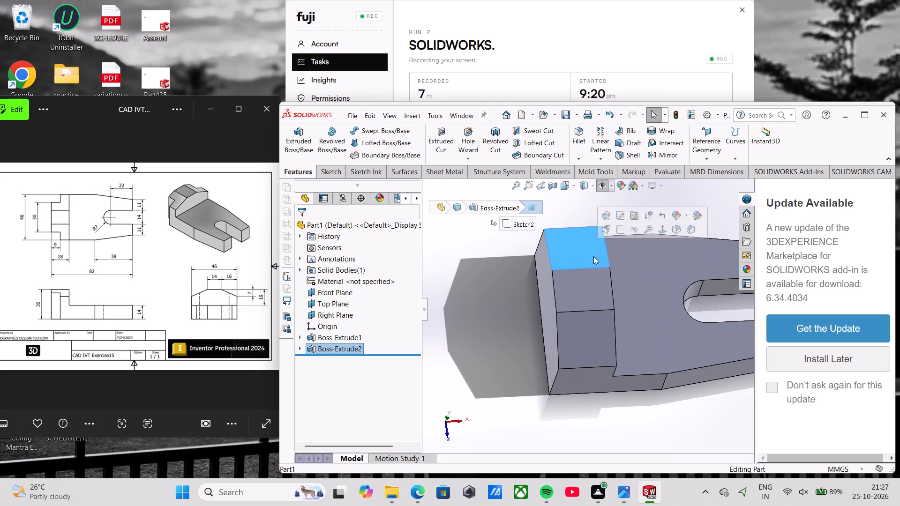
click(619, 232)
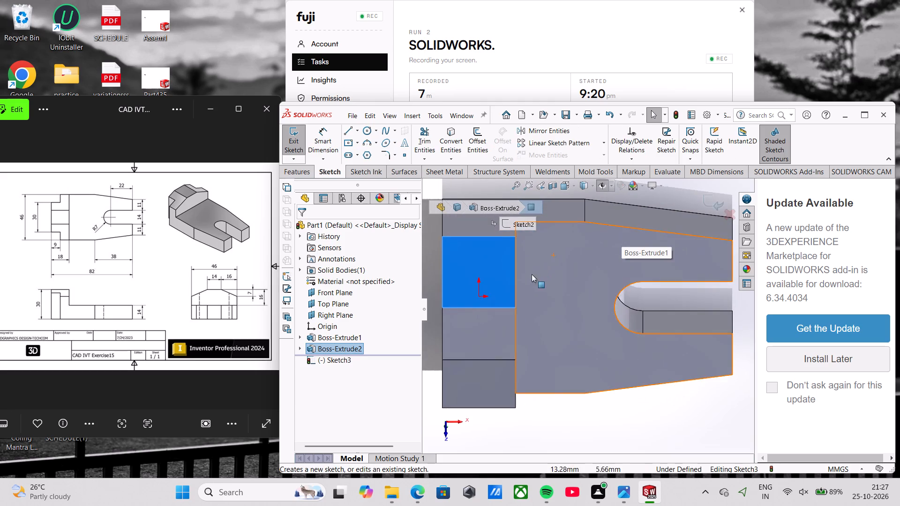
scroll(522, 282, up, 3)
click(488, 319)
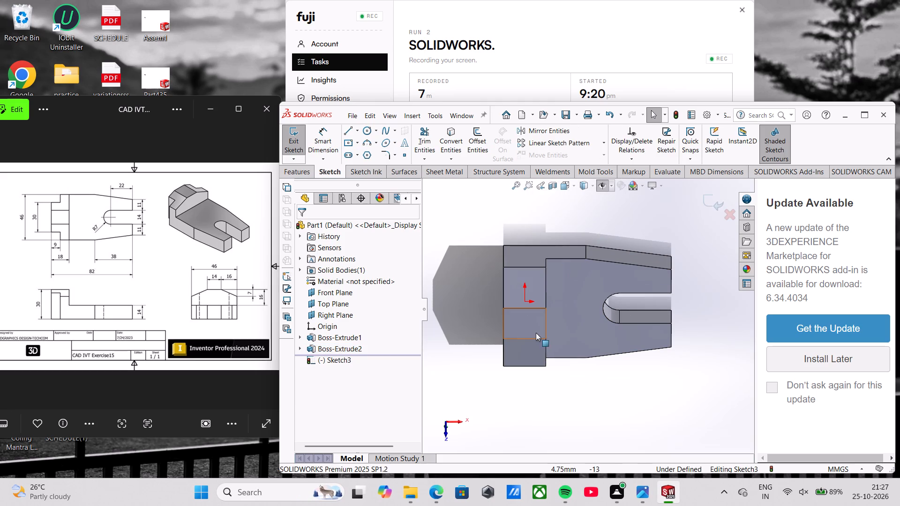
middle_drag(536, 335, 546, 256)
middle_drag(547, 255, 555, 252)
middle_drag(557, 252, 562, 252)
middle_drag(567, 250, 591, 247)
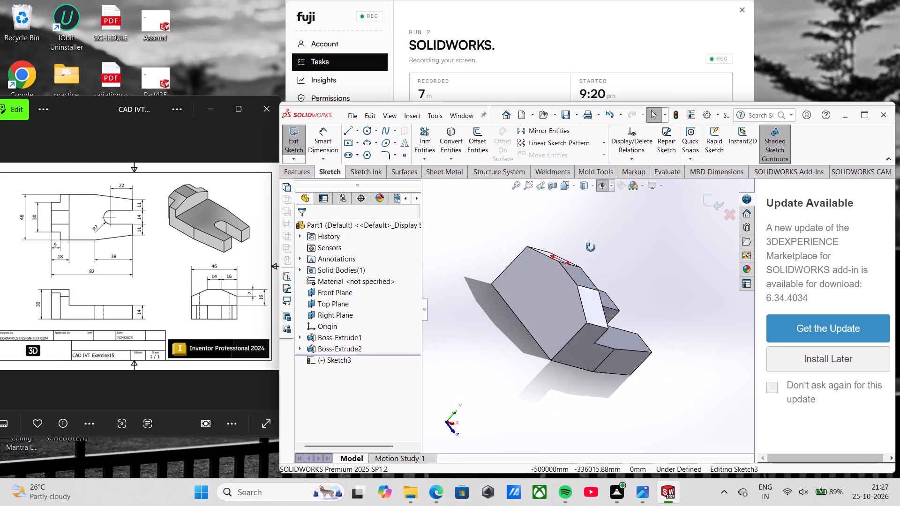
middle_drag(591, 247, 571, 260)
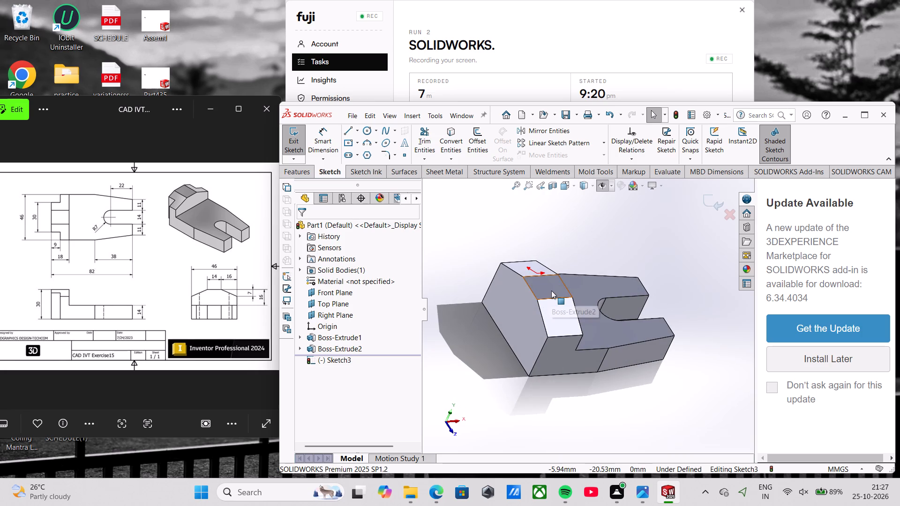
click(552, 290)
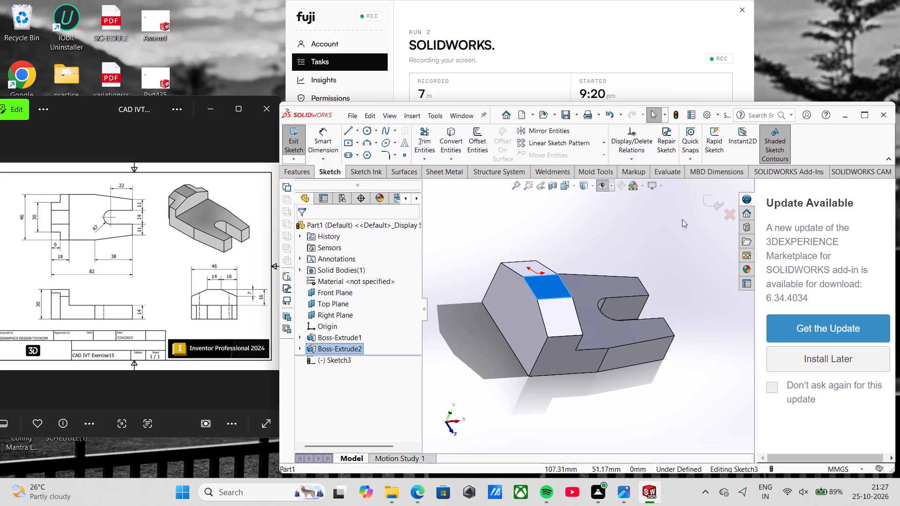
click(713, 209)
Start a sketch on the flat middle top face of the raised end block.
click(550, 287)
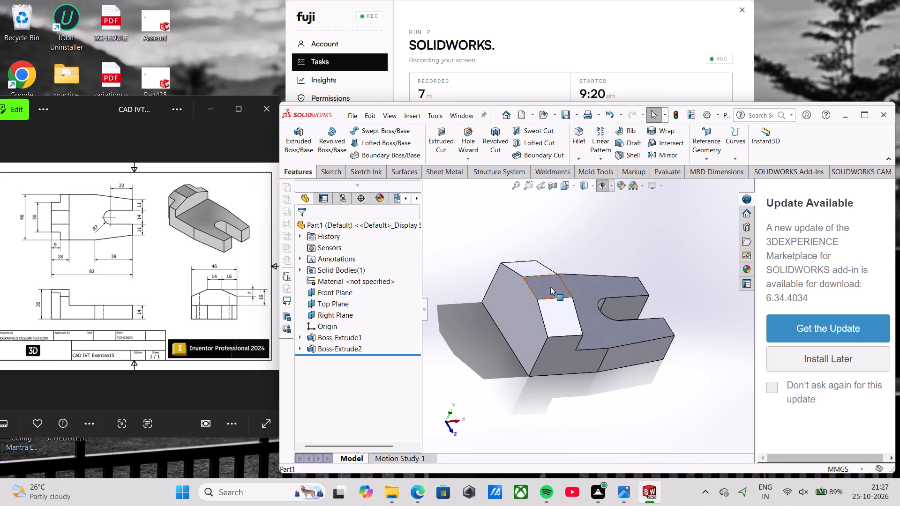
click(599, 257)
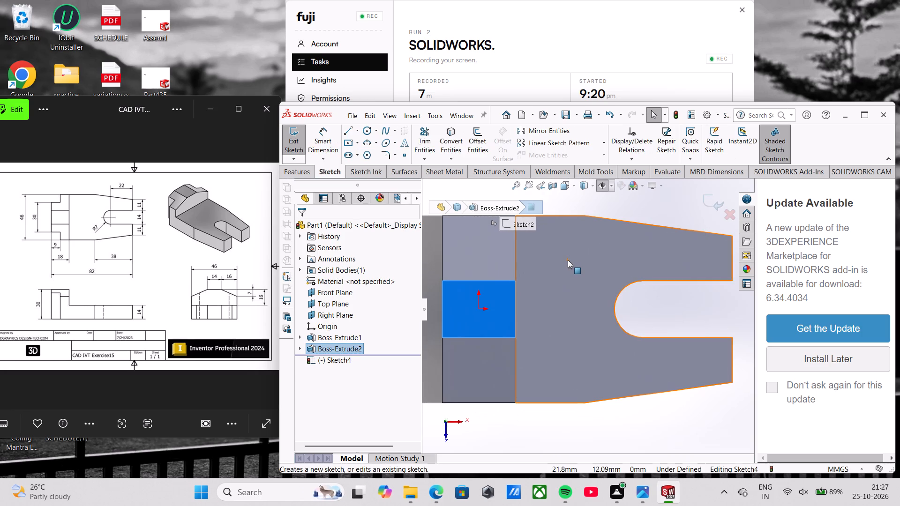
scroll(567, 260, up, 3)
click(563, 249)
scroll(545, 271, down, 2)
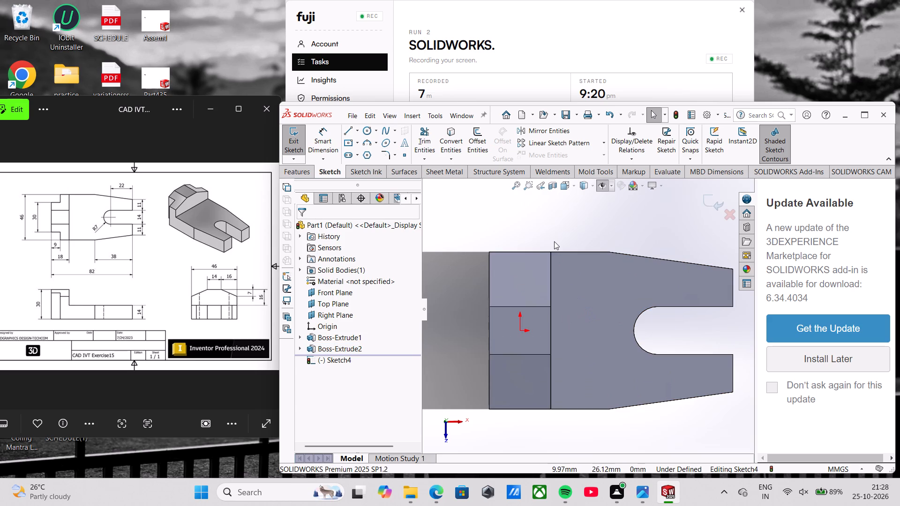
scroll(595, 298, up, 1)
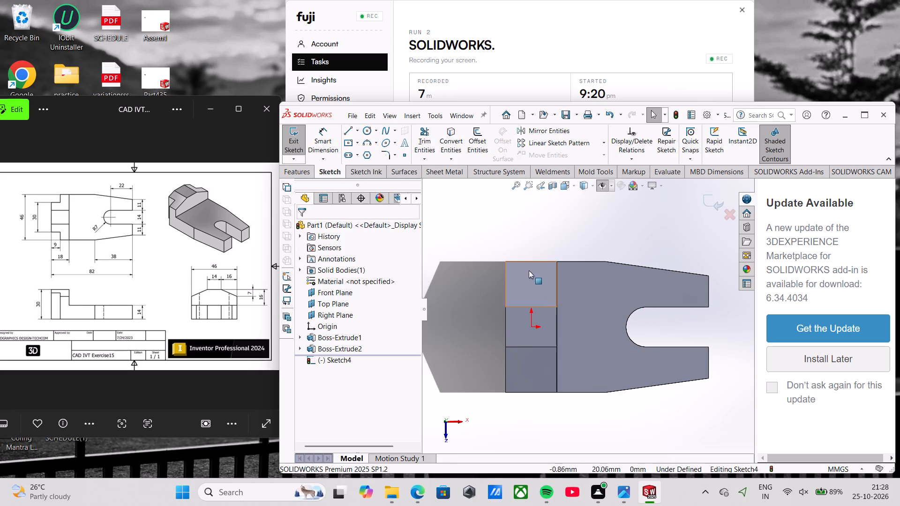
scroll(562, 301, down, 1)
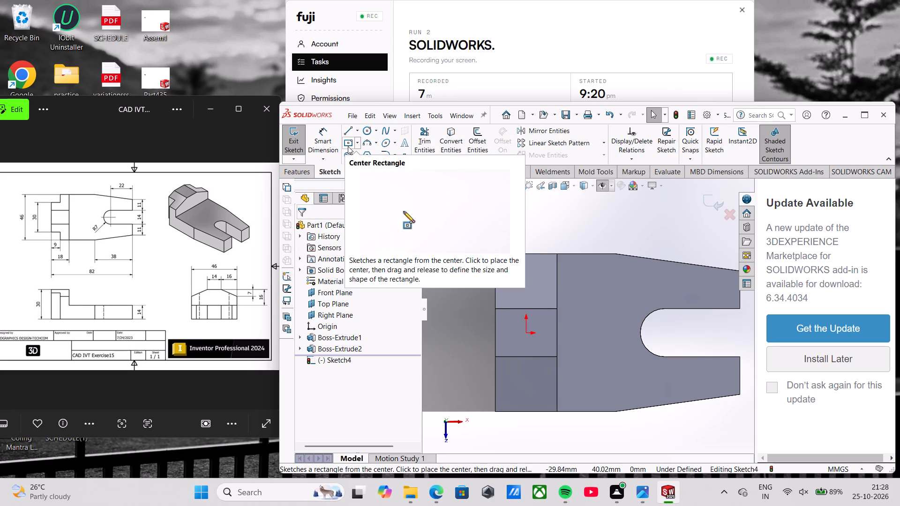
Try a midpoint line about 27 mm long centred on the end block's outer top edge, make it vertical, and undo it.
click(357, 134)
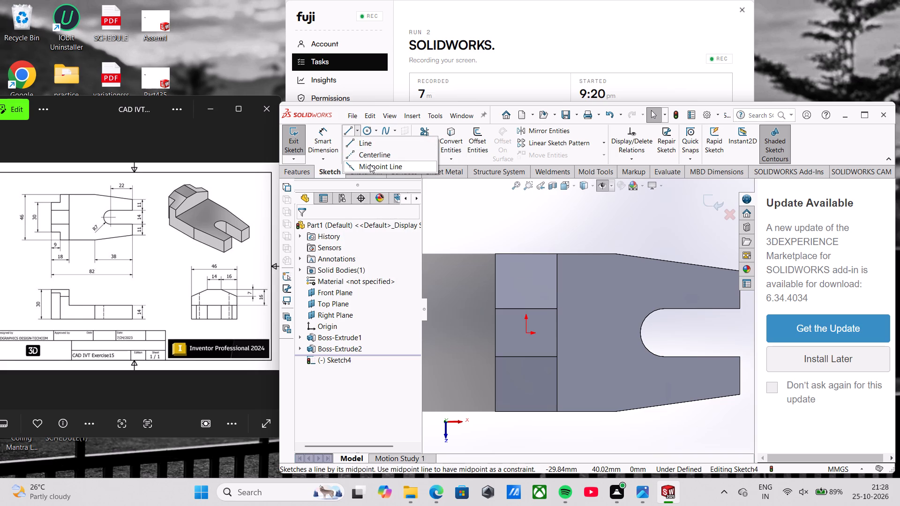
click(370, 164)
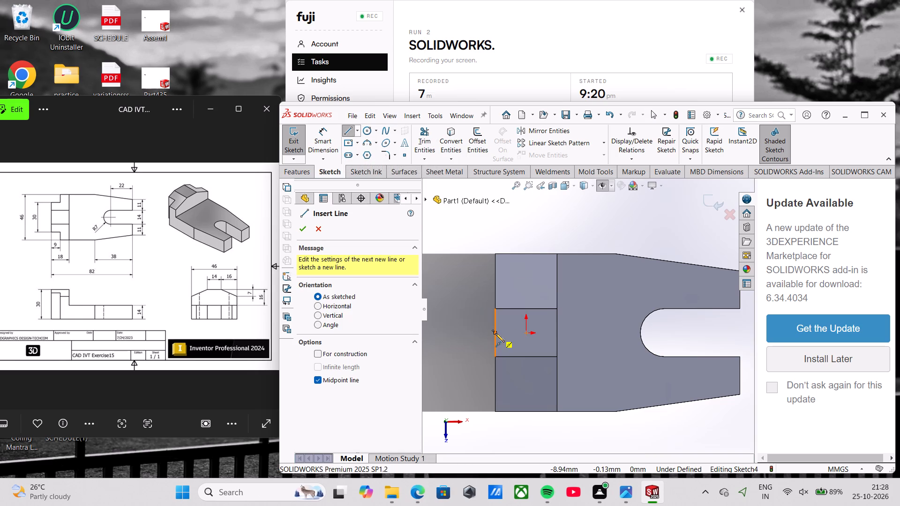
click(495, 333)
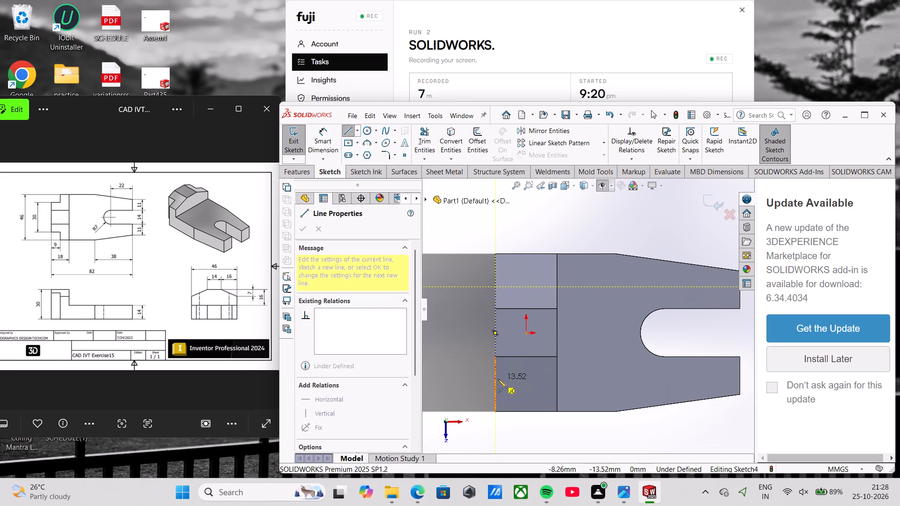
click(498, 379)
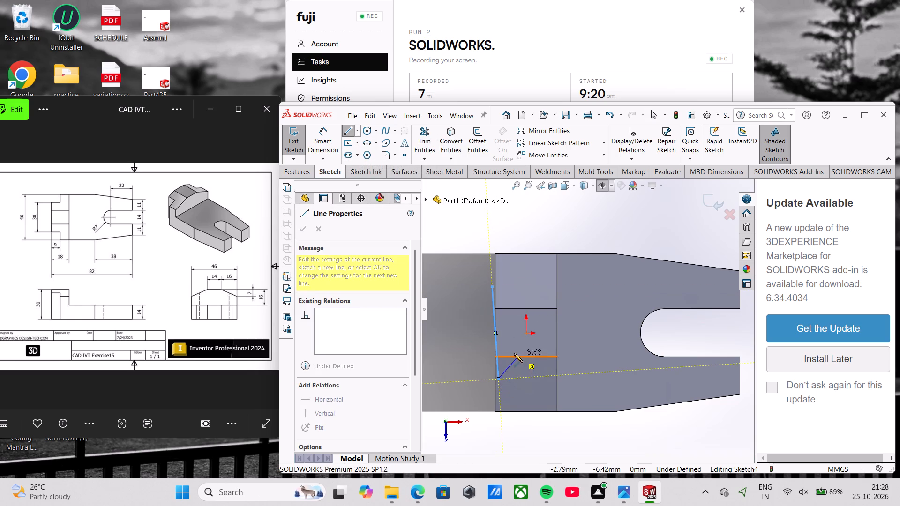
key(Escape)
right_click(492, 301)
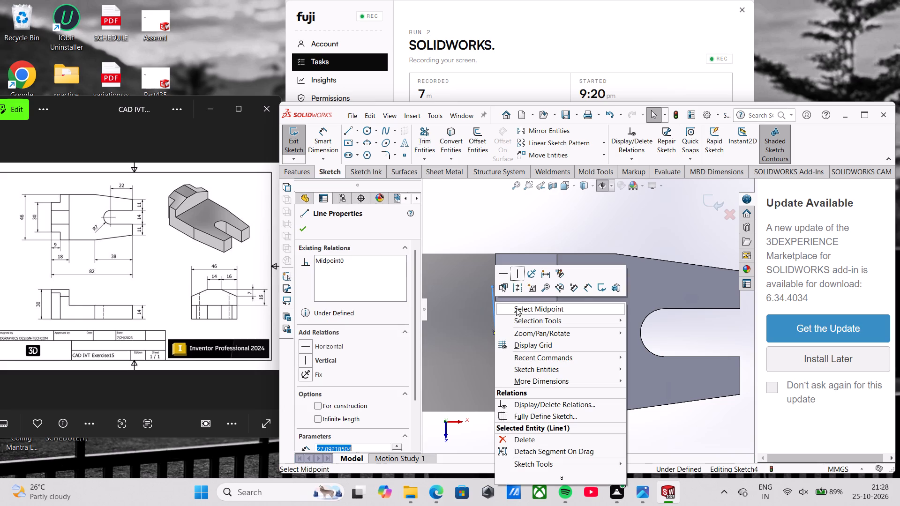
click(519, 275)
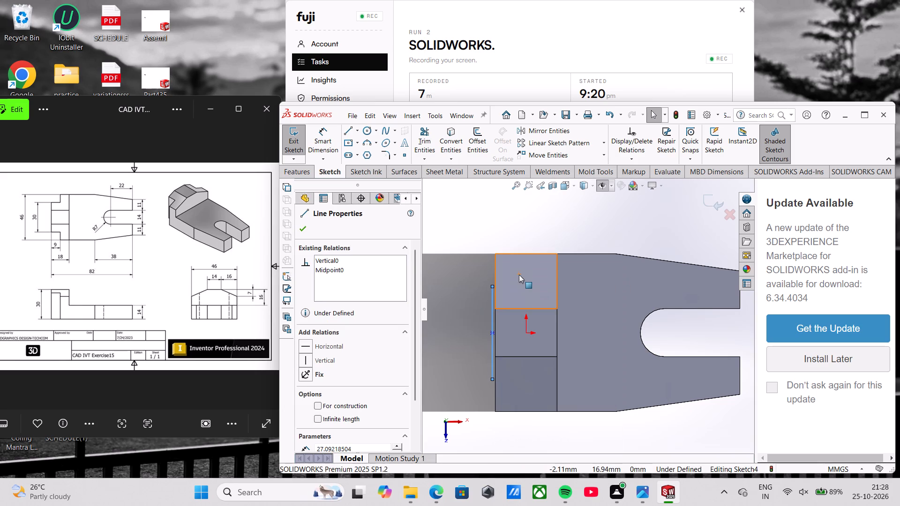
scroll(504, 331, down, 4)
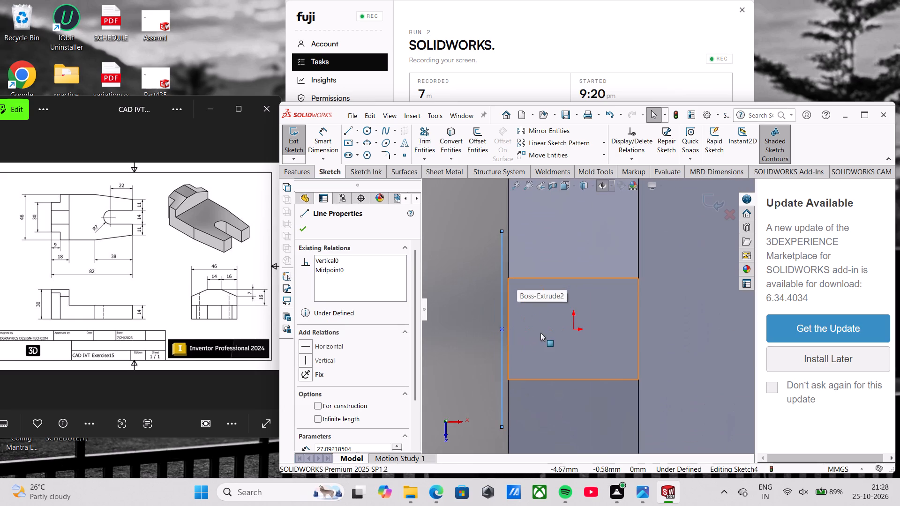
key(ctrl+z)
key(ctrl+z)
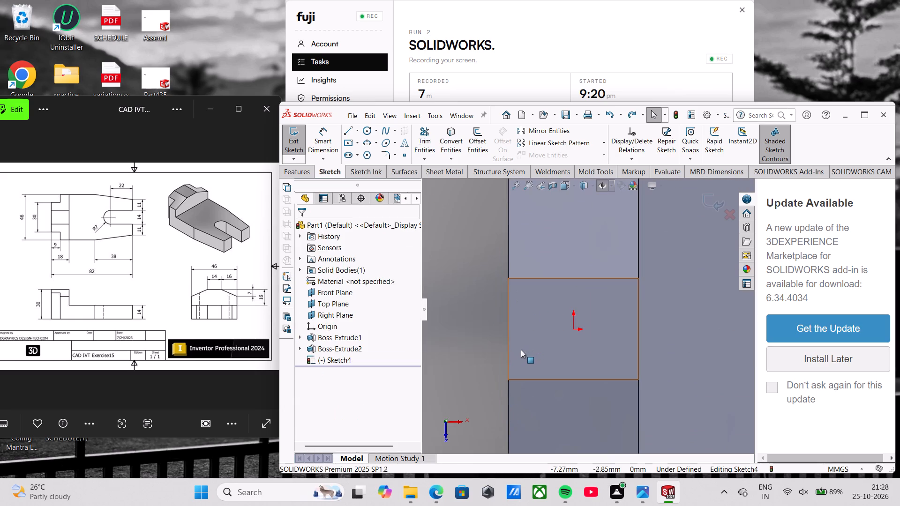
Draw a vertical midpoint line about 16 mm long, centred on the midpoint of the end block's outer top edge.
click(357, 132)
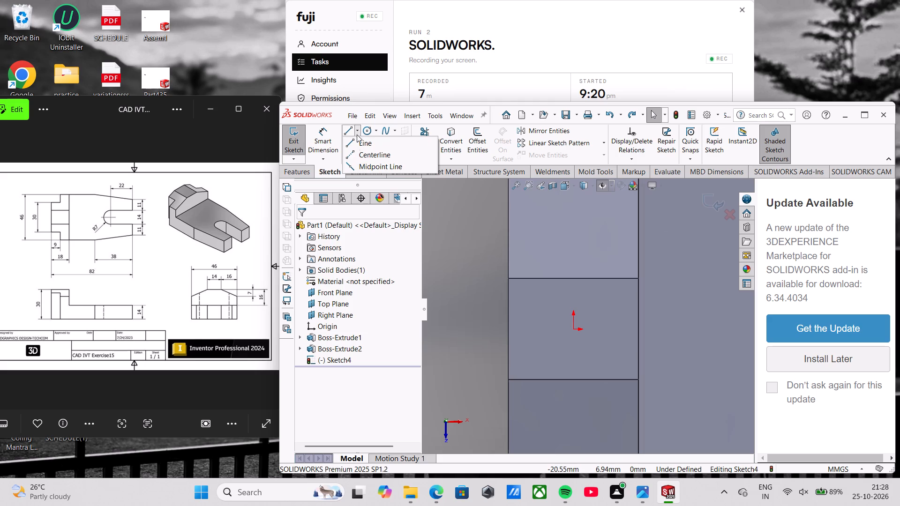
click(361, 166)
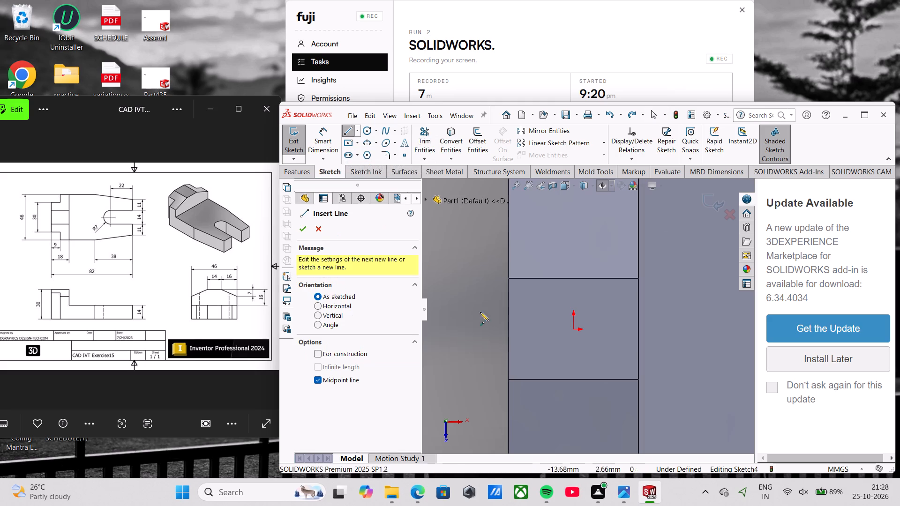
click(508, 327)
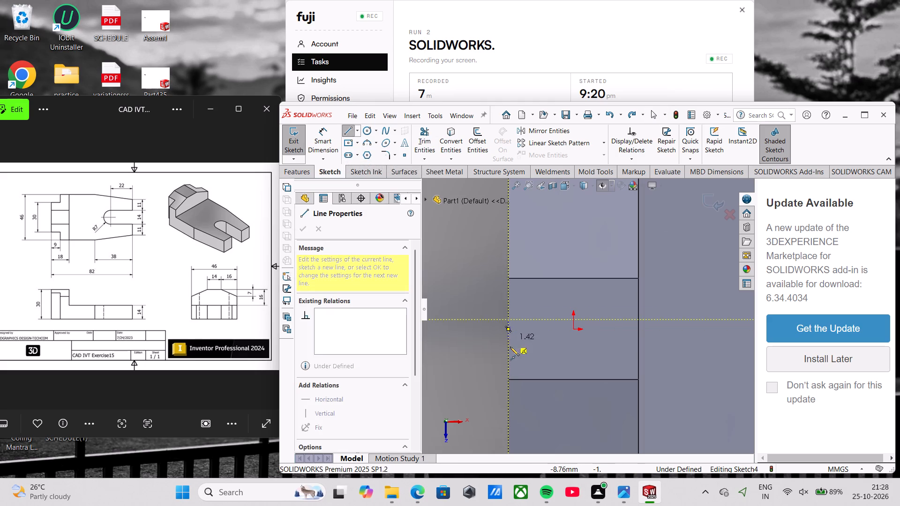
click(510, 386)
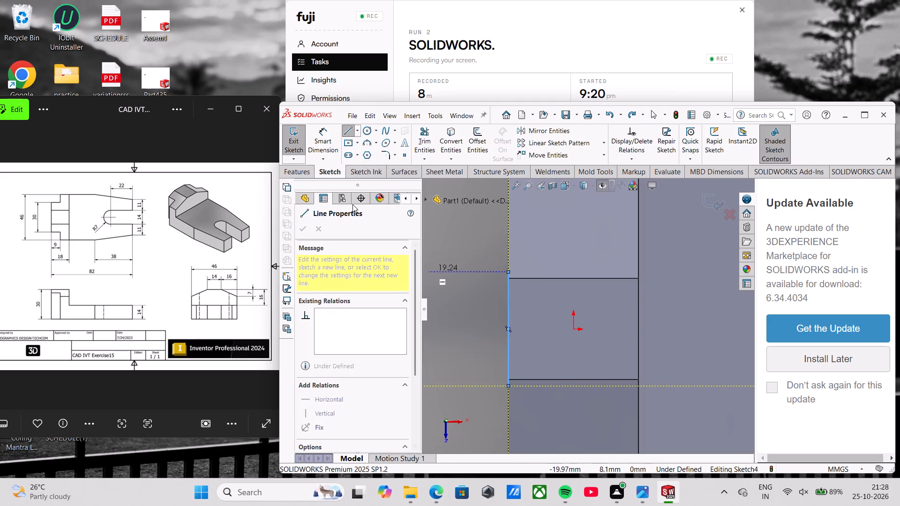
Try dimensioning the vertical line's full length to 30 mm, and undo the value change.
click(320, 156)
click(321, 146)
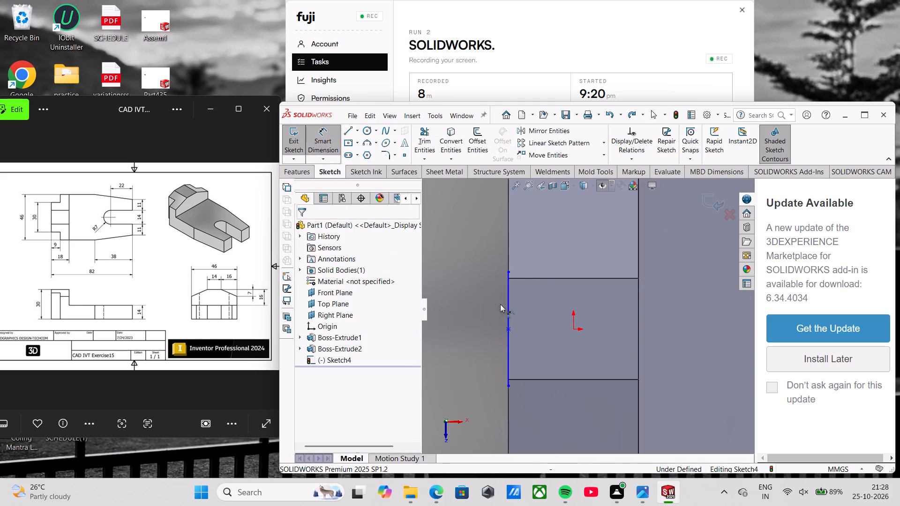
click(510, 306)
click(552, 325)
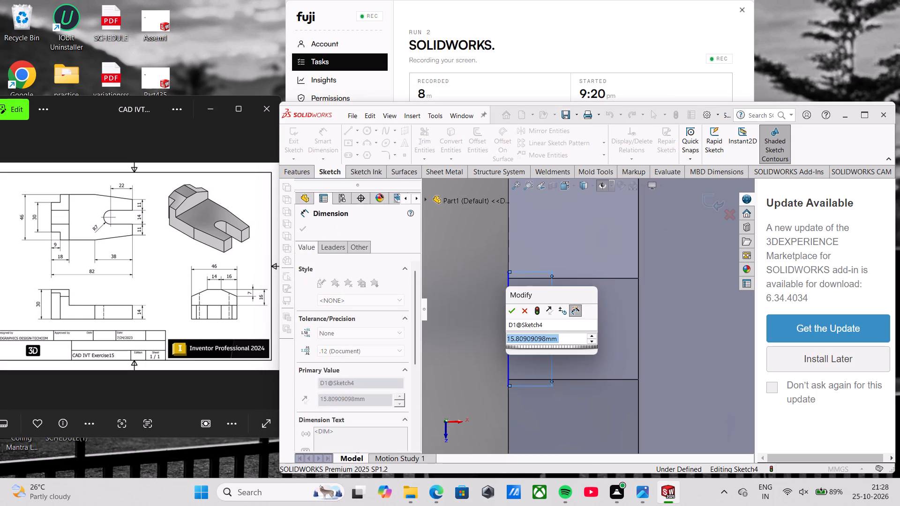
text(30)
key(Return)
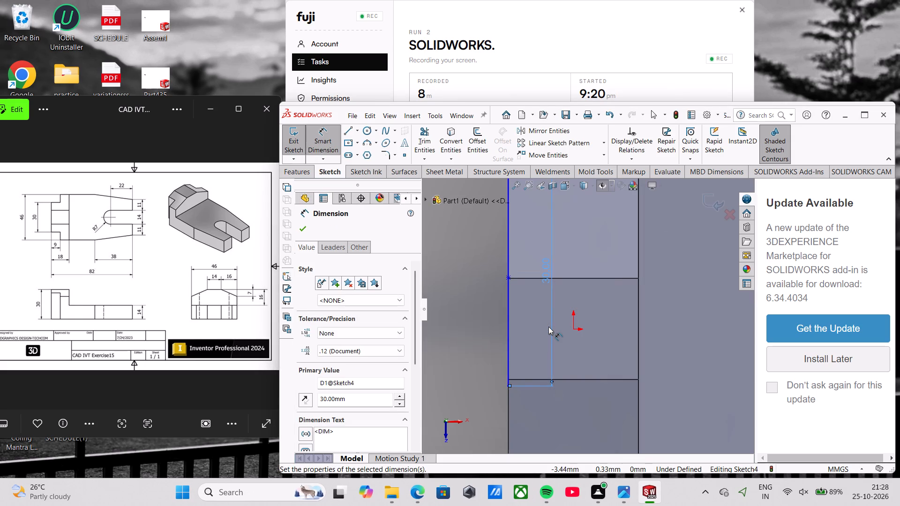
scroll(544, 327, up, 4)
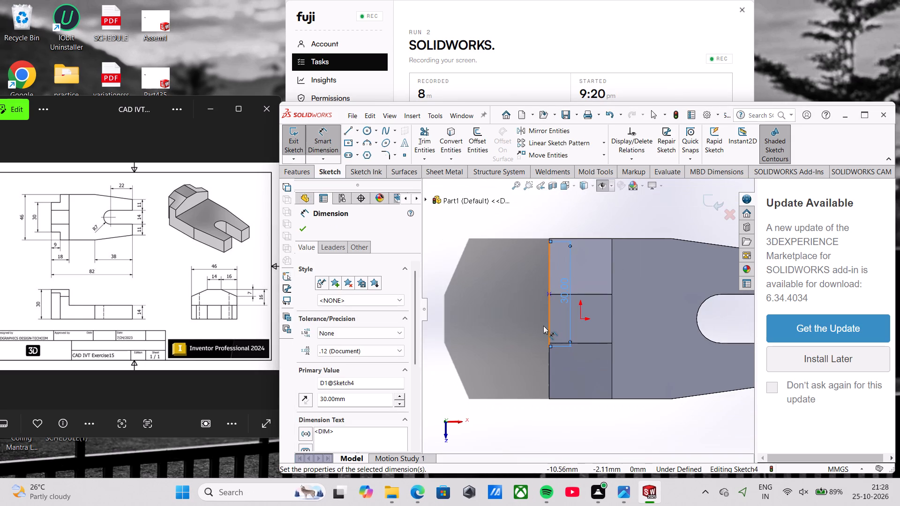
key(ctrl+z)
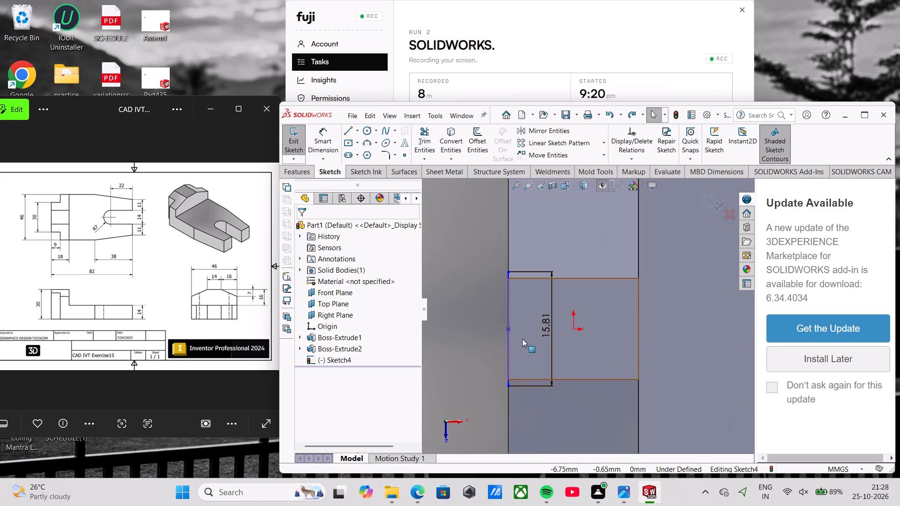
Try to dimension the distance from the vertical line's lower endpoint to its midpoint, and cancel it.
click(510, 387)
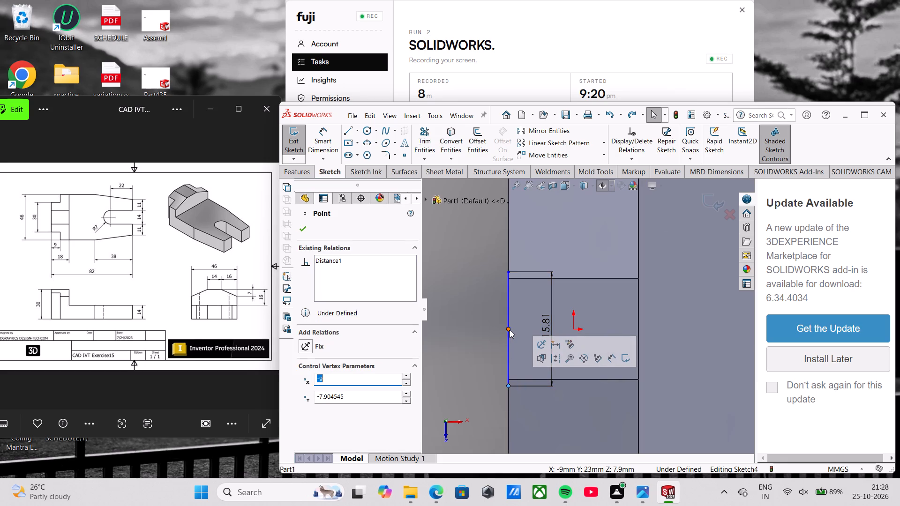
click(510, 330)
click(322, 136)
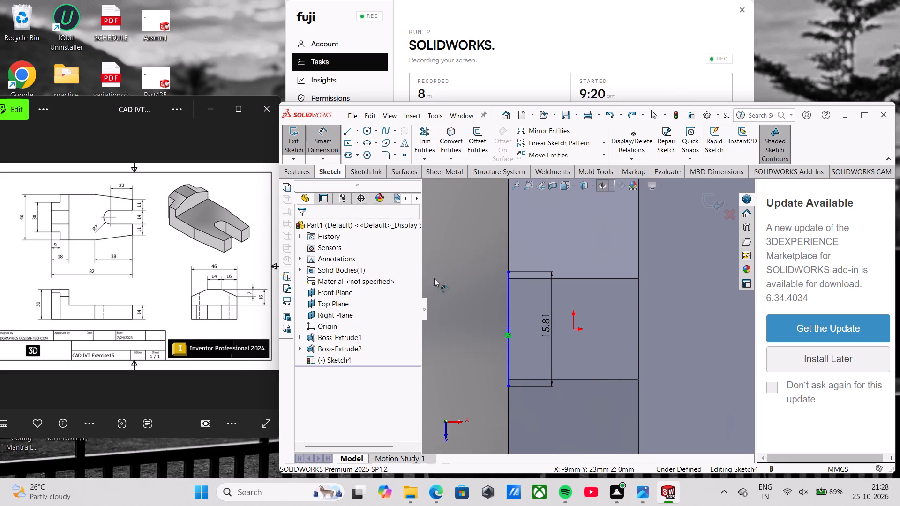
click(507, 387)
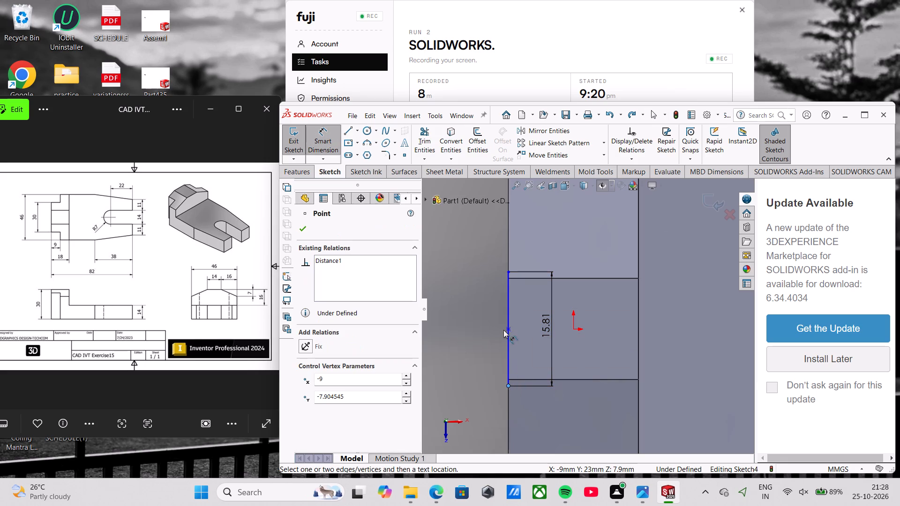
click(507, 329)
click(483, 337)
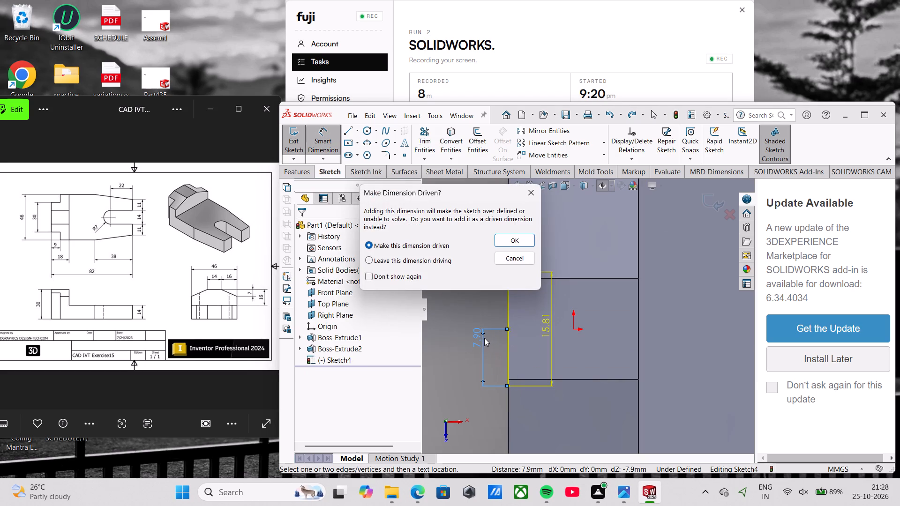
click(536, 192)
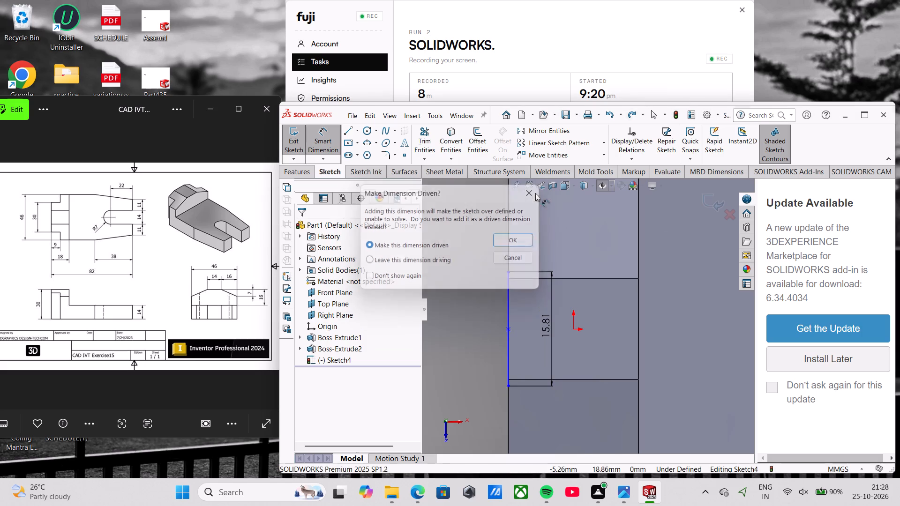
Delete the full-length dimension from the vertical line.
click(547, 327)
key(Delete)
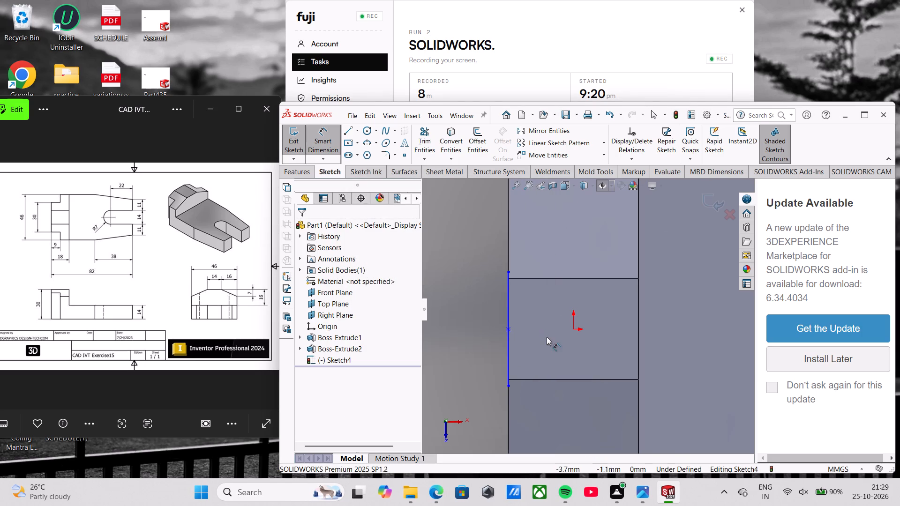
Dimension the distance from the vertical line's lower endpoint to its midpoint as 15 mm.
click(506, 387)
click(508, 329)
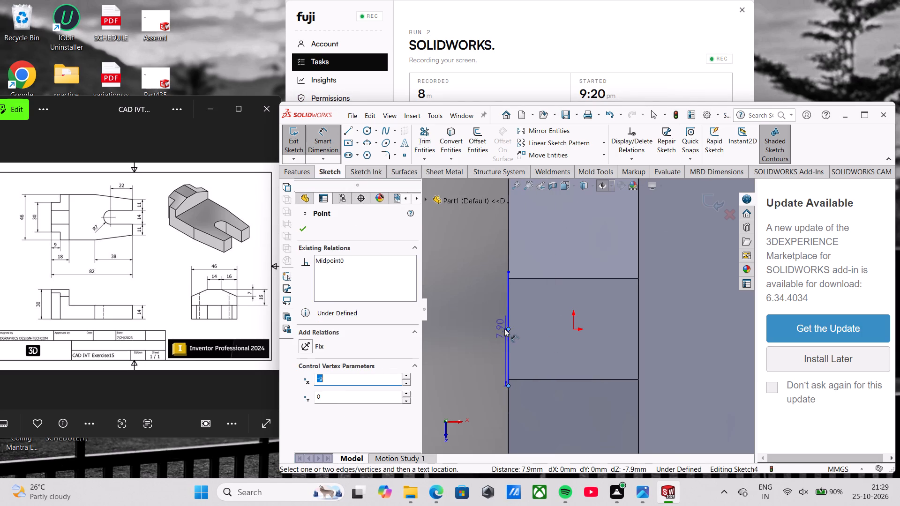
click(483, 331)
text(15)
key(Return)
Draw a closed 9 mm wide rectangle with lines, from the vertical line's upper endpoint to the end block's adjacent outer corner.
scroll(487, 316, up, 2)
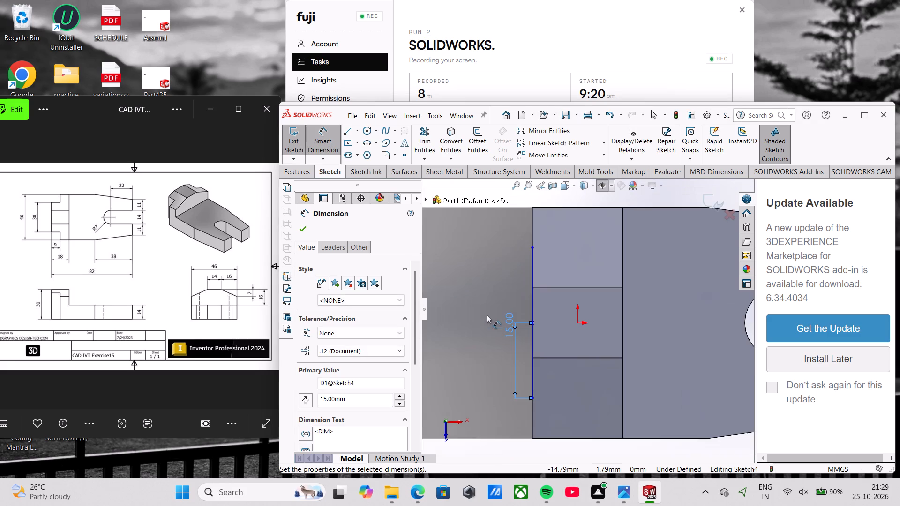
scroll(514, 298, up, 3)
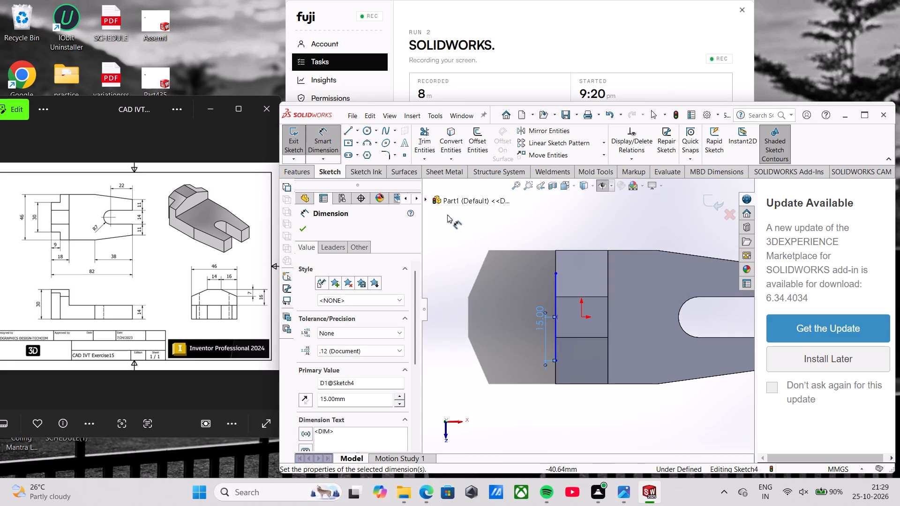
click(348, 133)
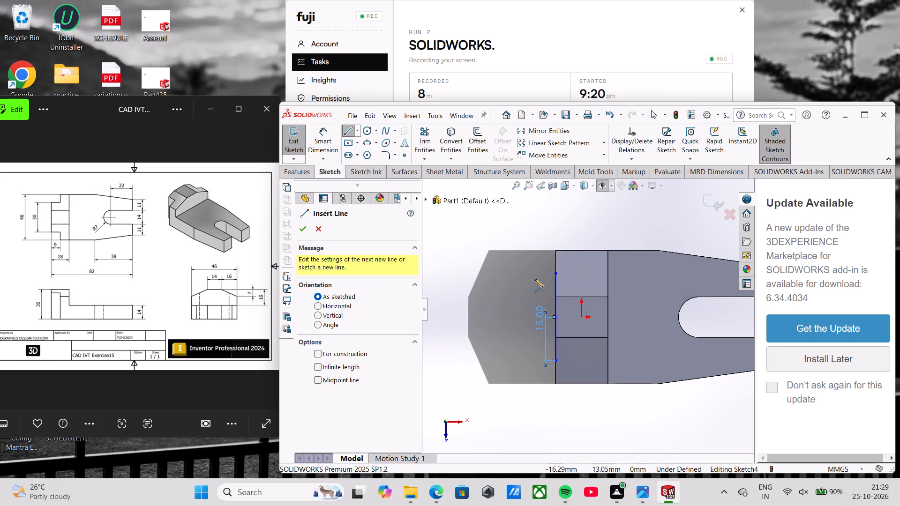
click(555, 273)
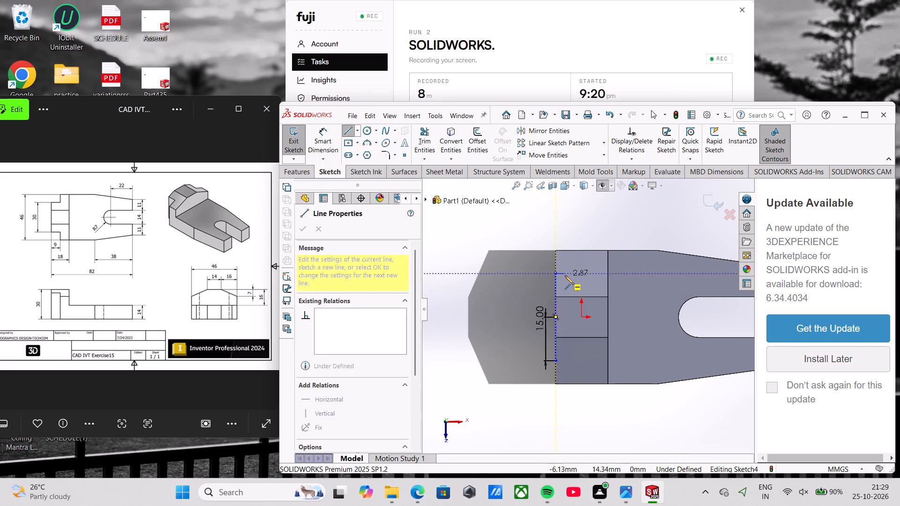
click(582, 276)
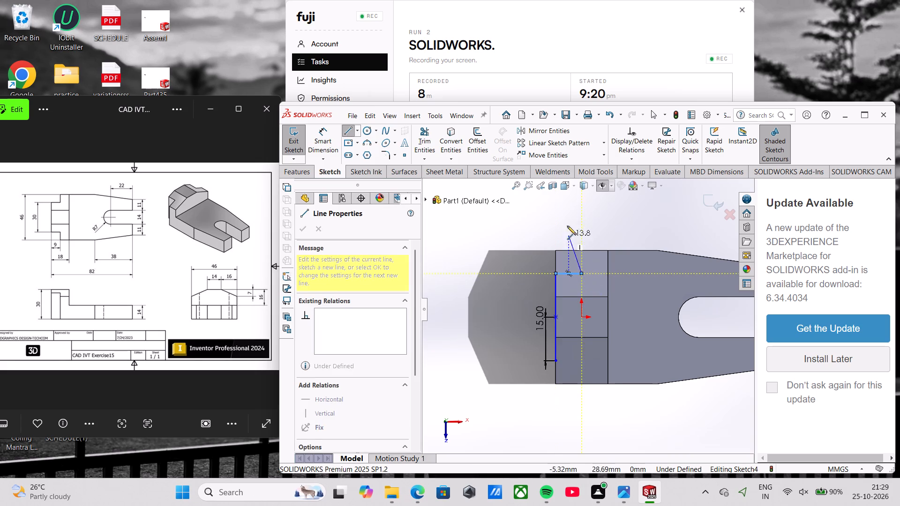
click(579, 248)
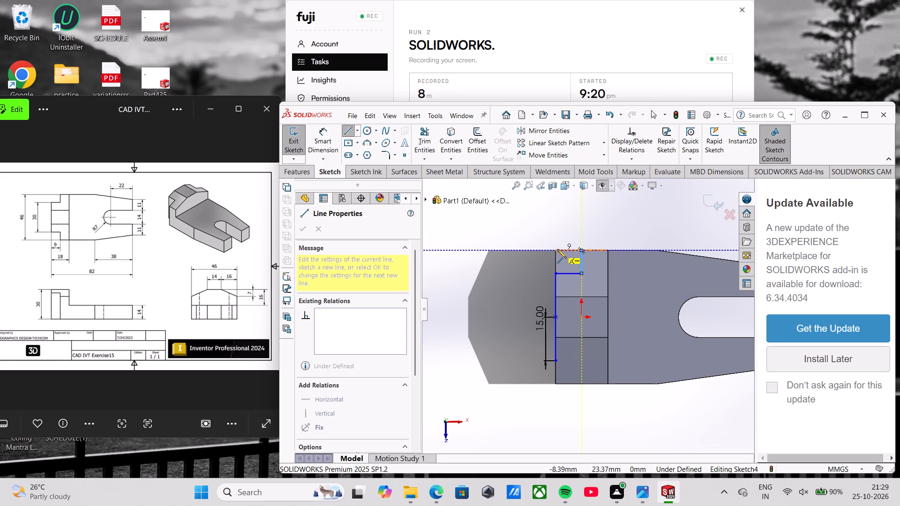
click(556, 250)
click(555, 272)
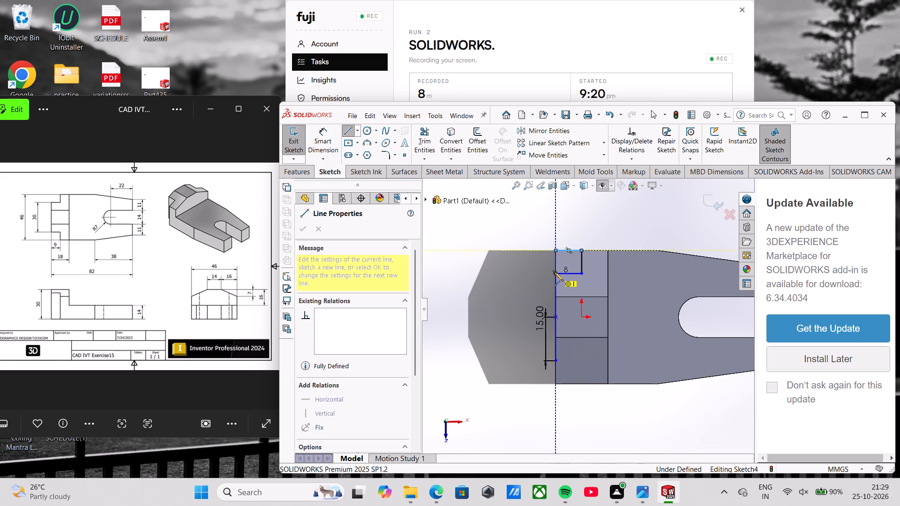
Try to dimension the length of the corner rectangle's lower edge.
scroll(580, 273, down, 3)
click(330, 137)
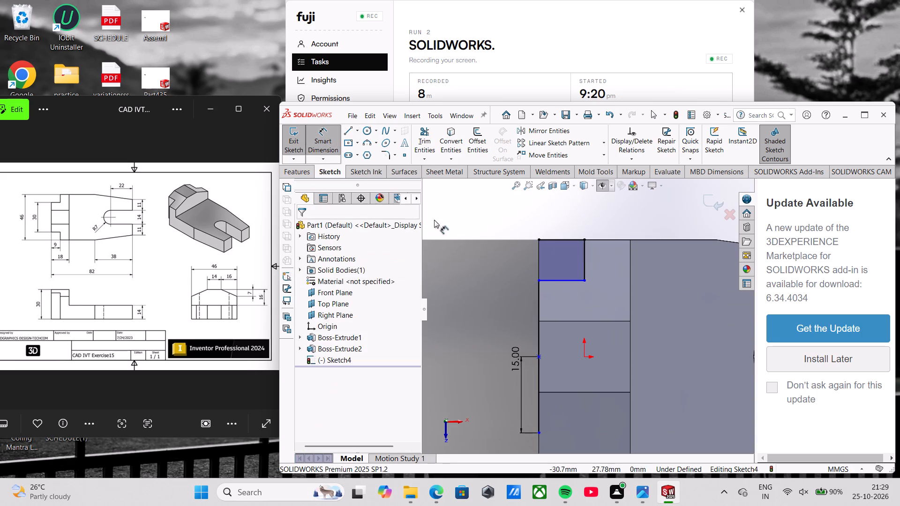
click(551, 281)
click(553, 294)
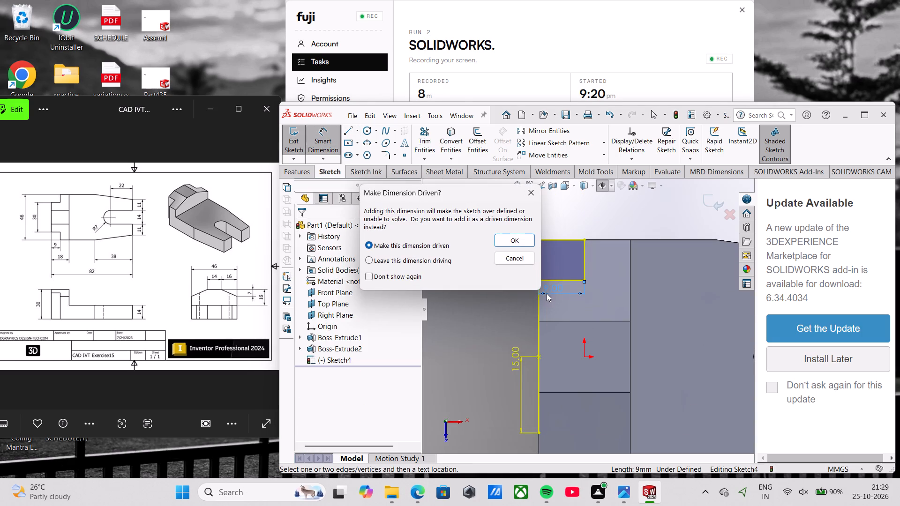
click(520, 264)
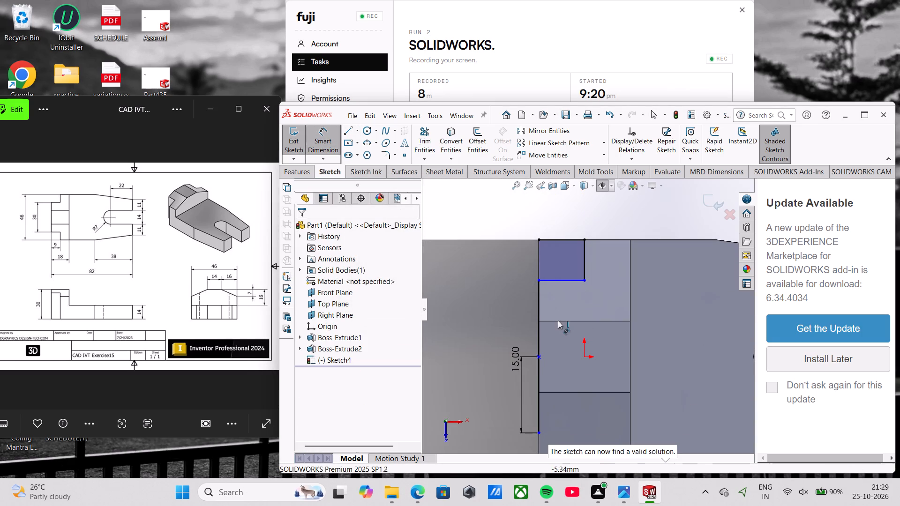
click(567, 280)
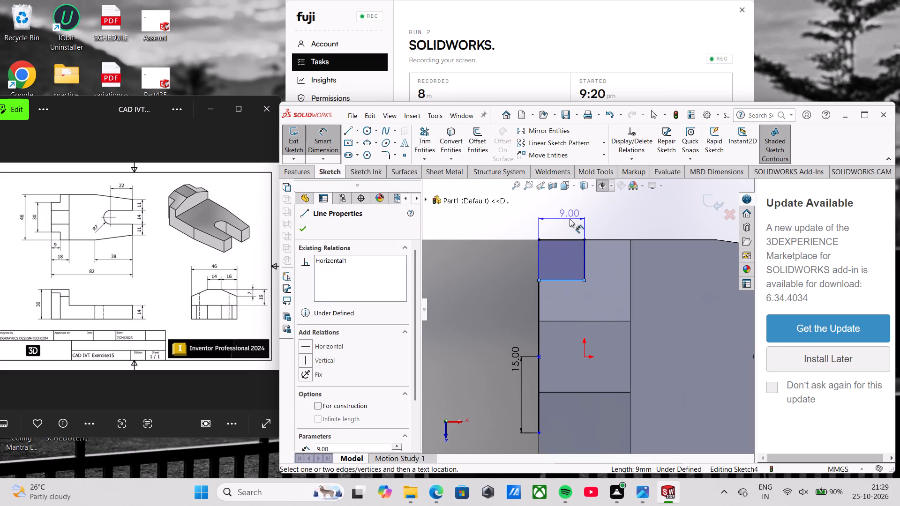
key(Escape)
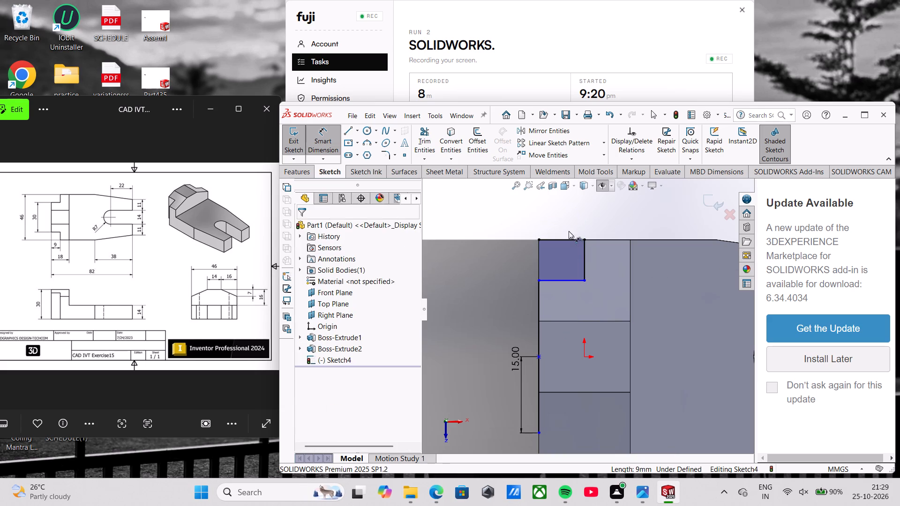
Trim away the vertical line below the corner rectangle, accepting the loss of its midpoint relation.
click(429, 150)
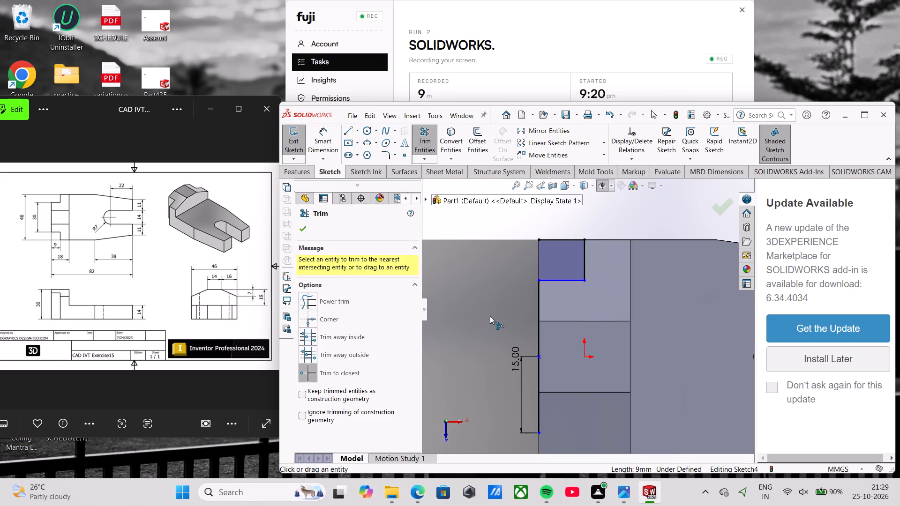
click(538, 376)
click(475, 258)
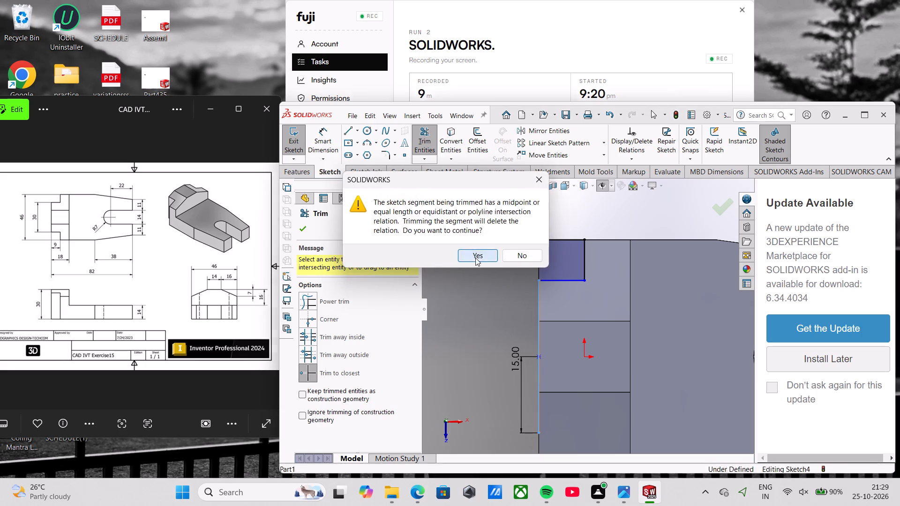
Draw a horizontal line about 17.5 mm long from the origin outward past the end block's outer edge.
scroll(548, 376, up, 1)
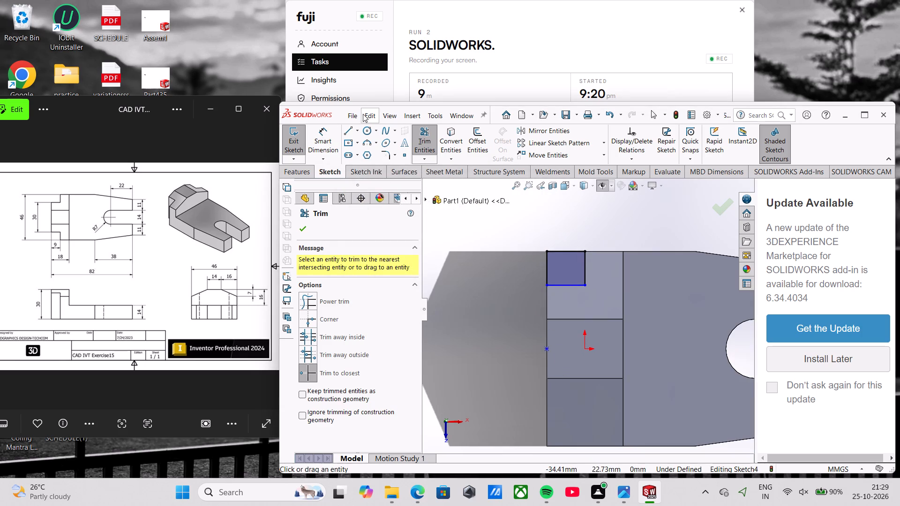
click(345, 126)
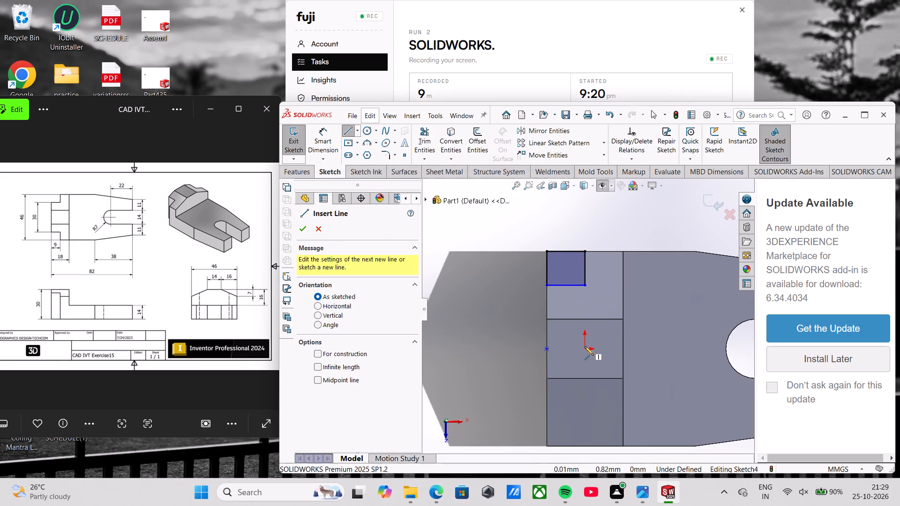
click(583, 349)
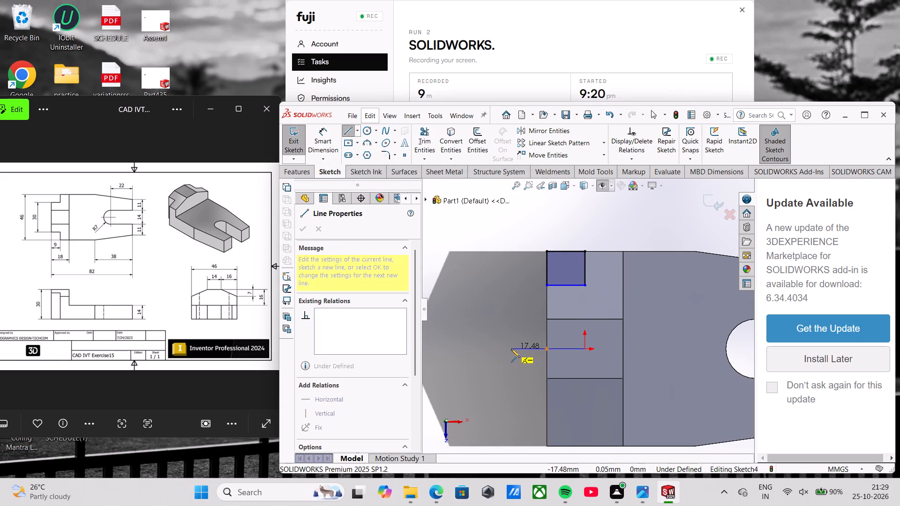
click(511, 348)
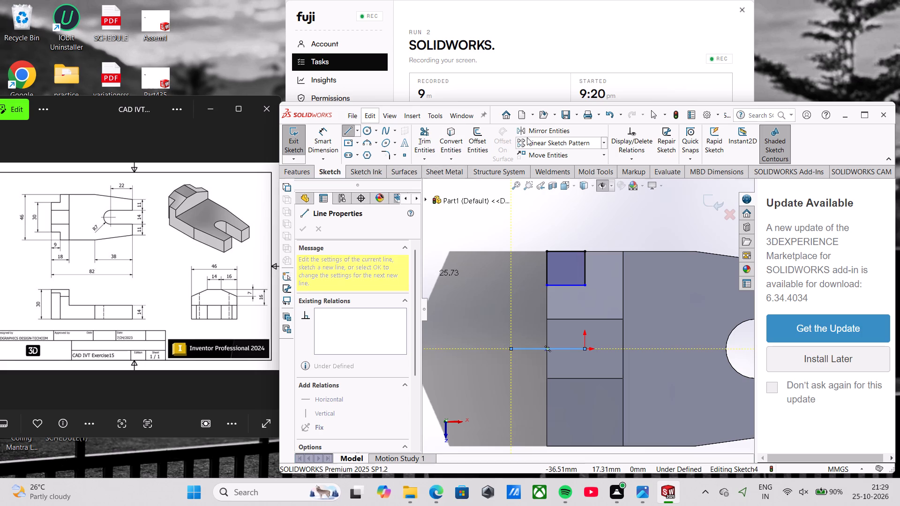
Mirror the corner rectangle's four lines about the horizontal line, keeping the originals.
click(531, 134)
click(549, 267)
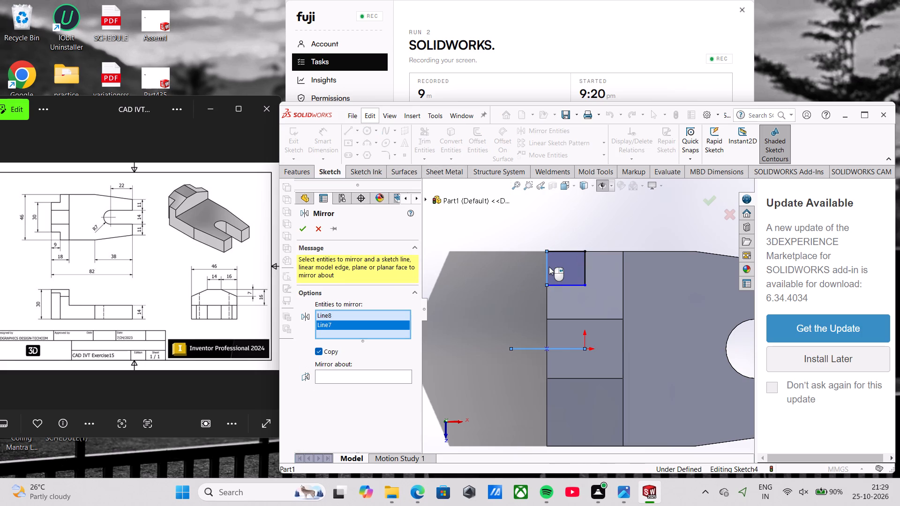
click(570, 254)
click(569, 254)
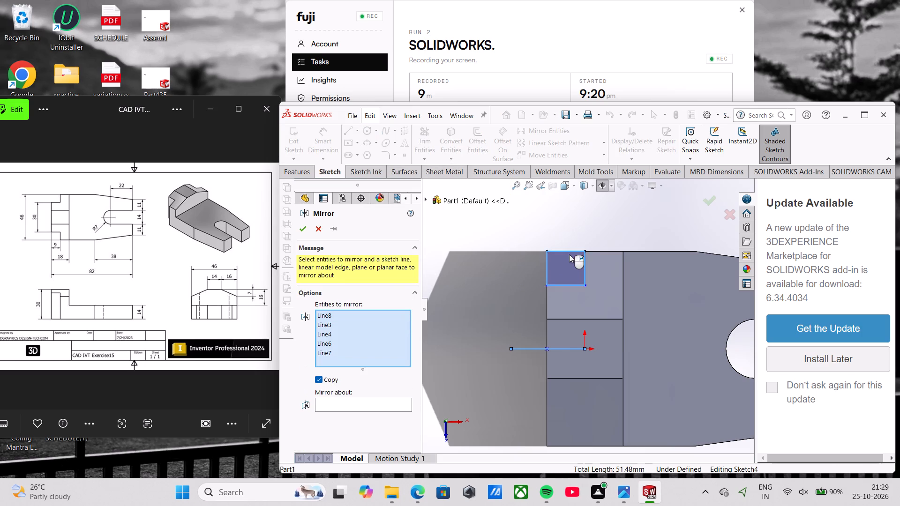
click(387, 408)
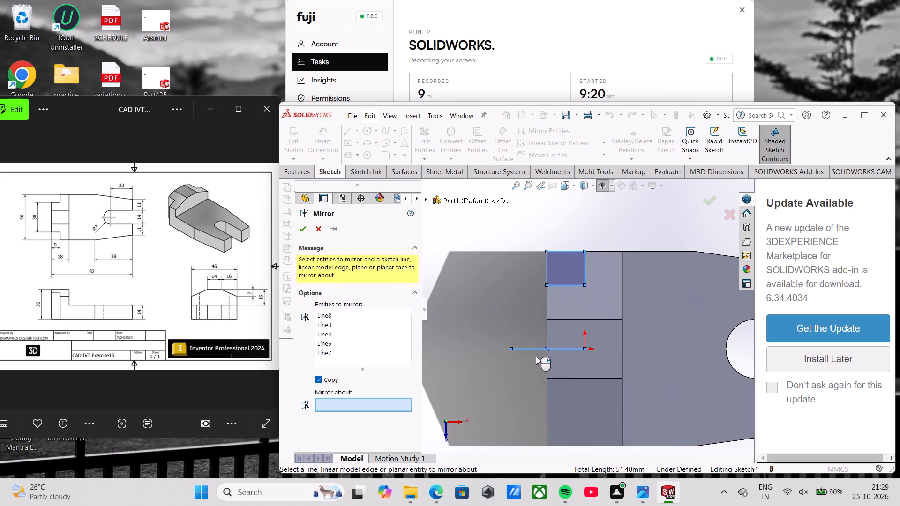
click(531, 349)
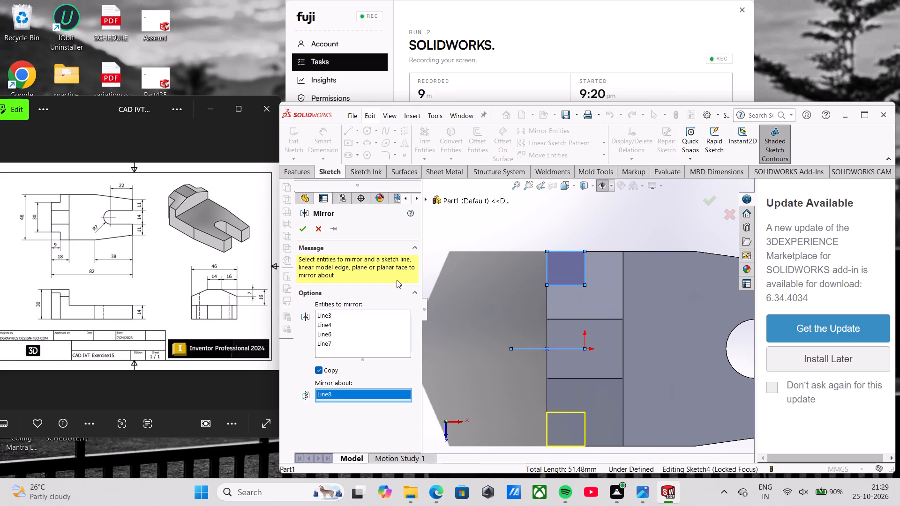
click(304, 231)
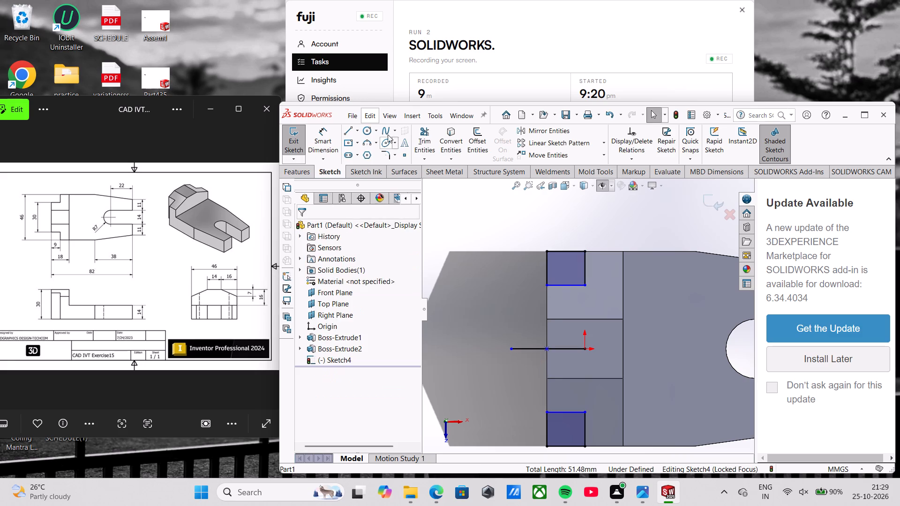
Trim away the horizontal mirror line from the sketch.
click(414, 130)
click(532, 348)
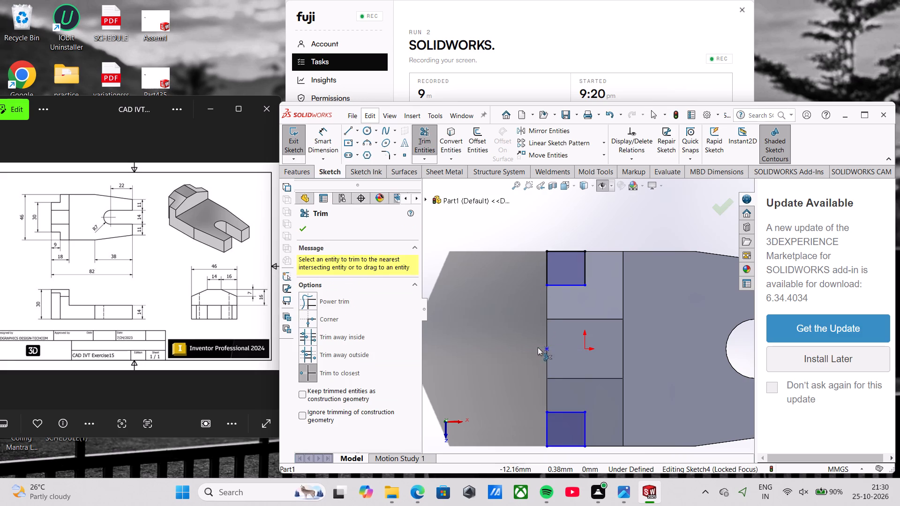
Cut-extrude the two corner rectangles through the end block with the Through All end condition.
scroll(551, 347, up, 2)
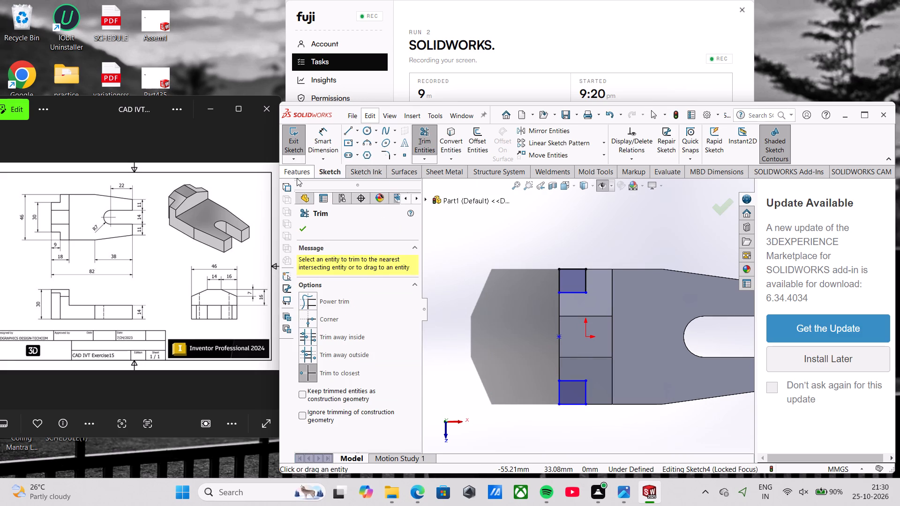
click(296, 177)
click(444, 142)
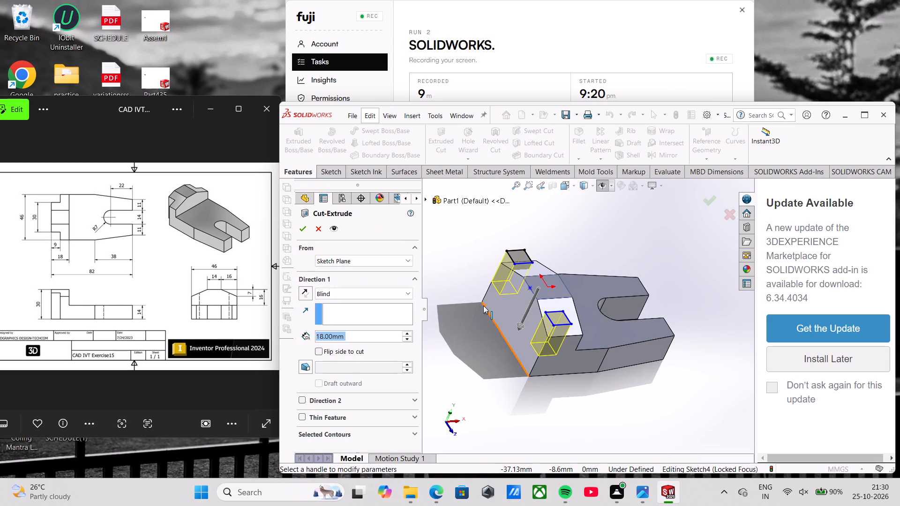
click(368, 290)
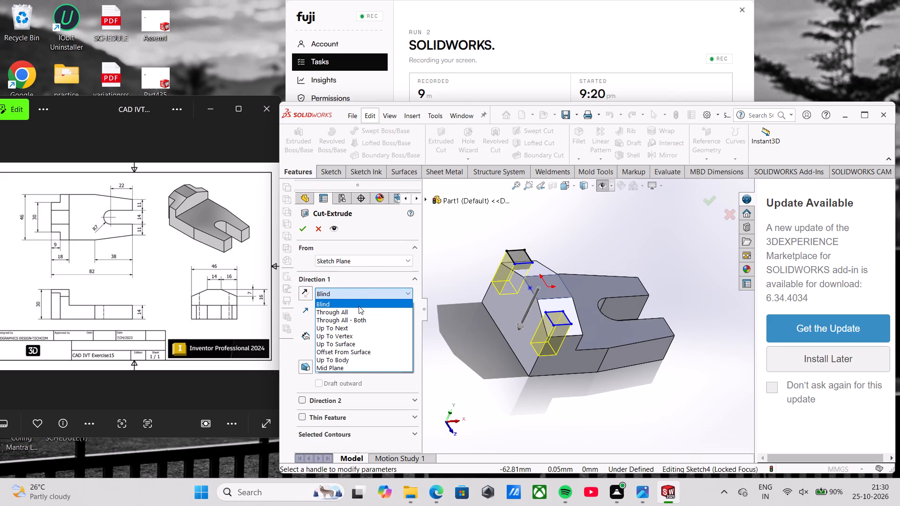
click(357, 308)
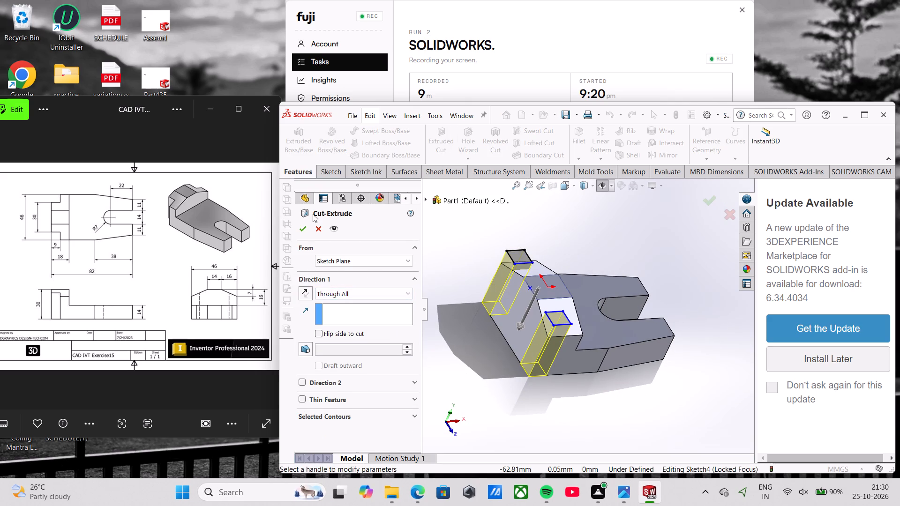
click(306, 225)
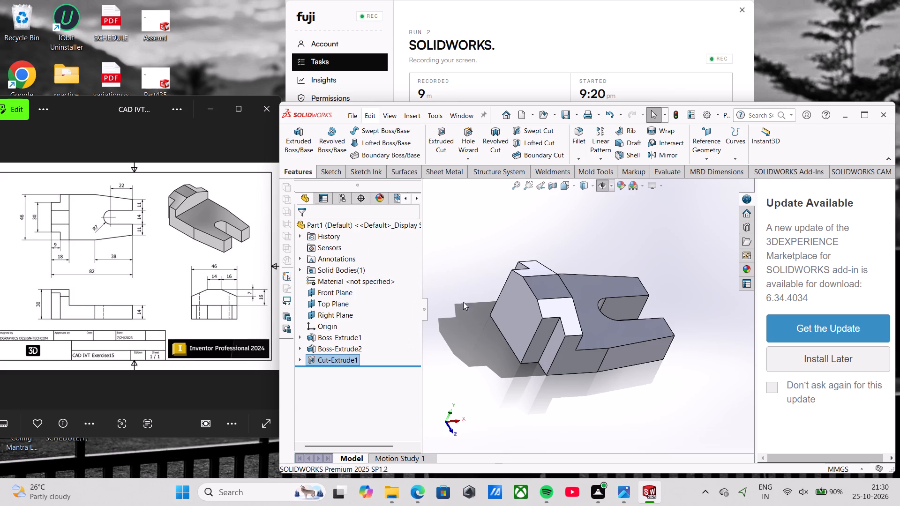
Examine the notched bracket from several angles to compare it with the reference drawing.
scroll(558, 343, up, 1)
middle_drag(556, 344, 536, 307)
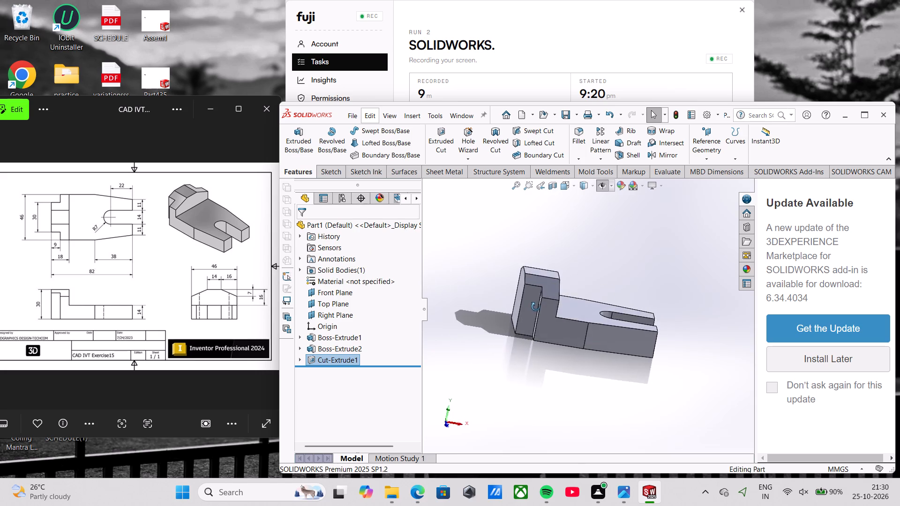
middle_drag(536, 307, 623, 318)
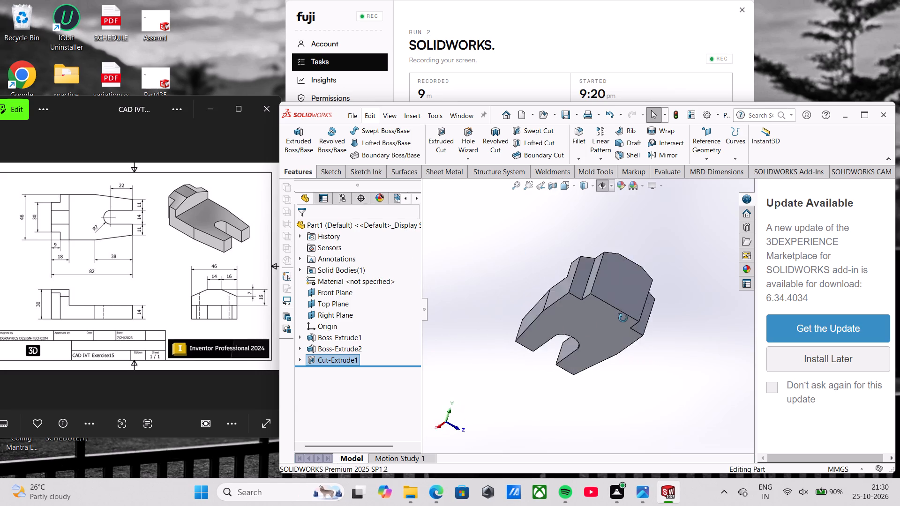
middle_drag(623, 318, 677, 367)
middle_drag(717, 363, 824, 399)
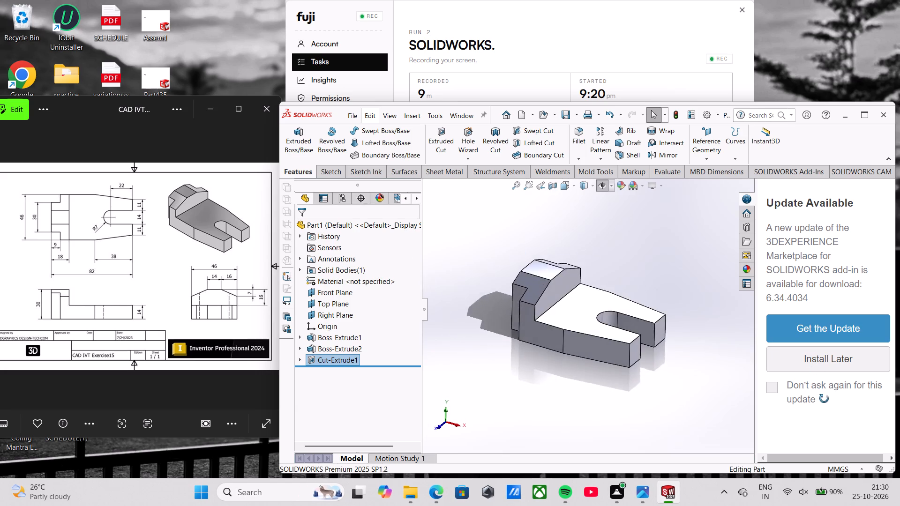
middle_drag(824, 399, 827, 400)
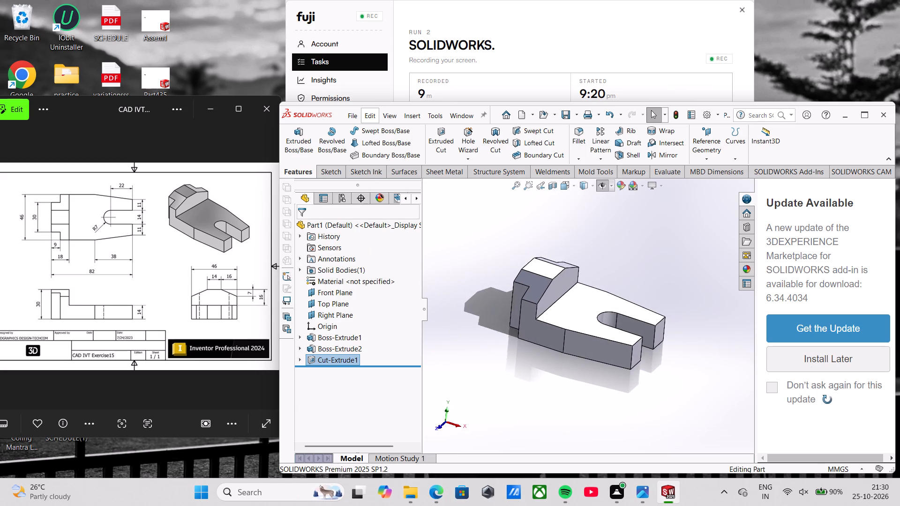
middle_drag(827, 400, 826, 400)
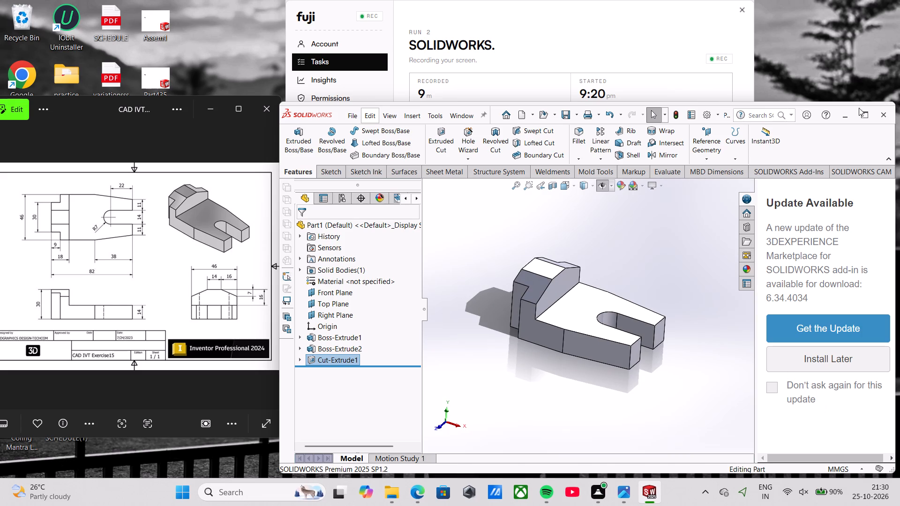
Make an assembly from the part, saving the part as 01 over the existing file, and leave the assembly without inserted components.
click(861, 119)
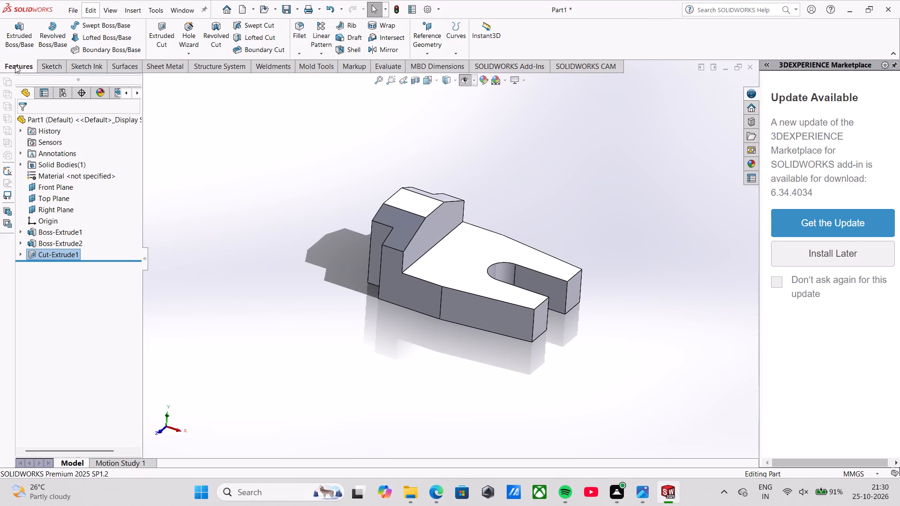
click(74, 5)
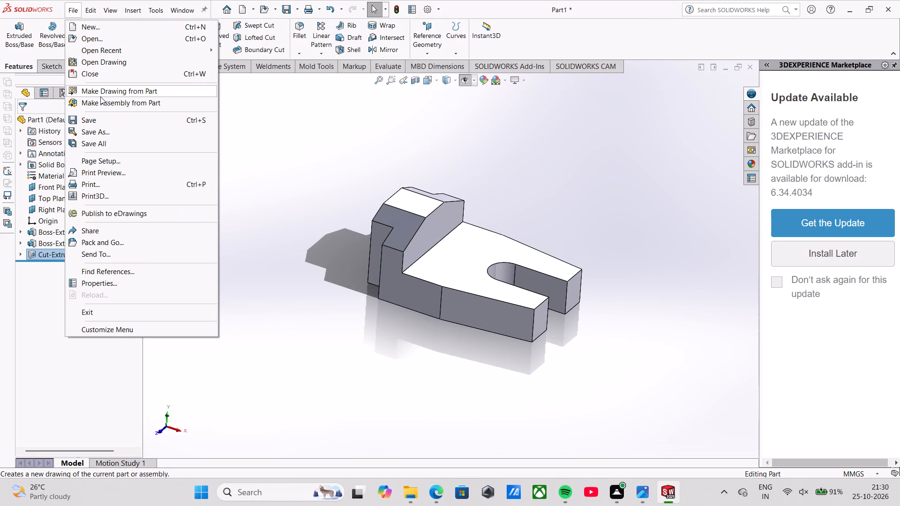
click(100, 97)
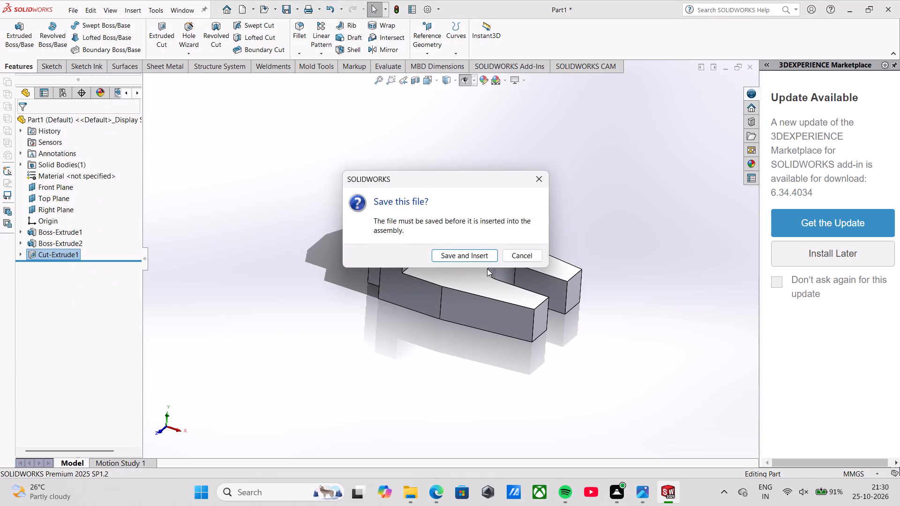
click(474, 256)
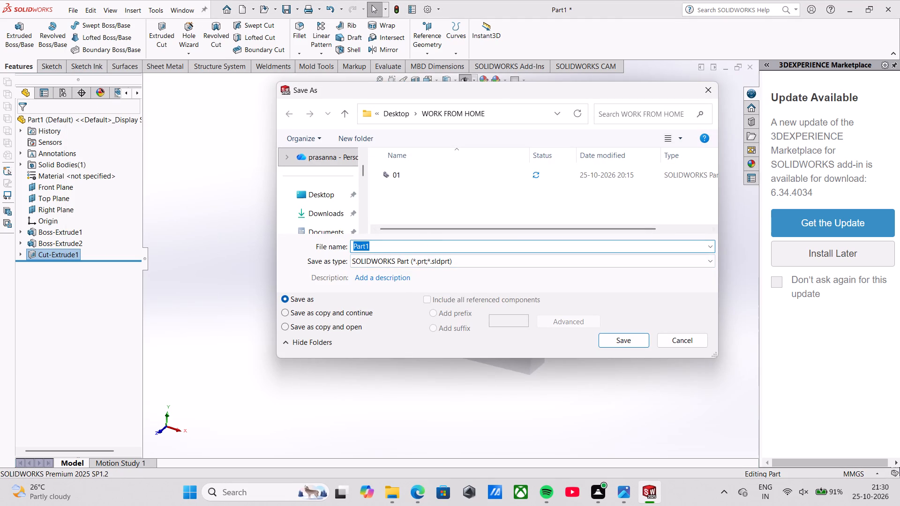
drag(423, 248, 339, 253)
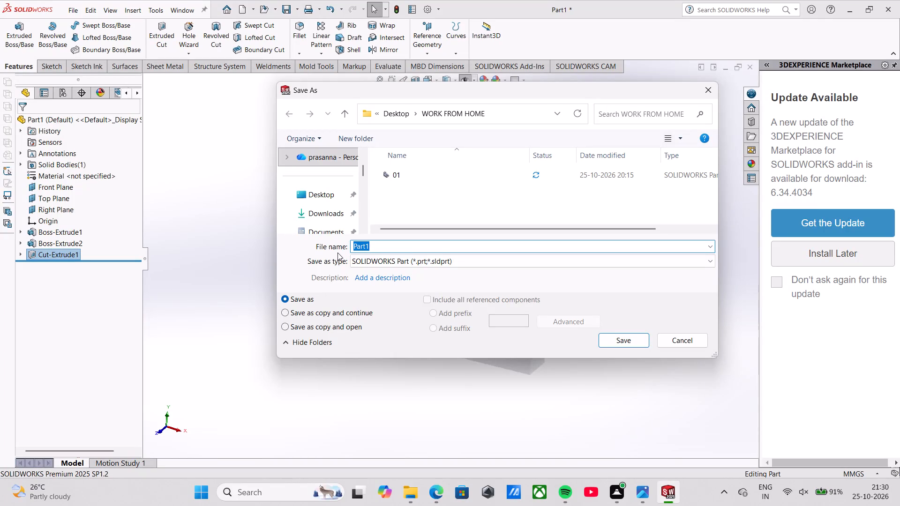
text(01)
key(Return)
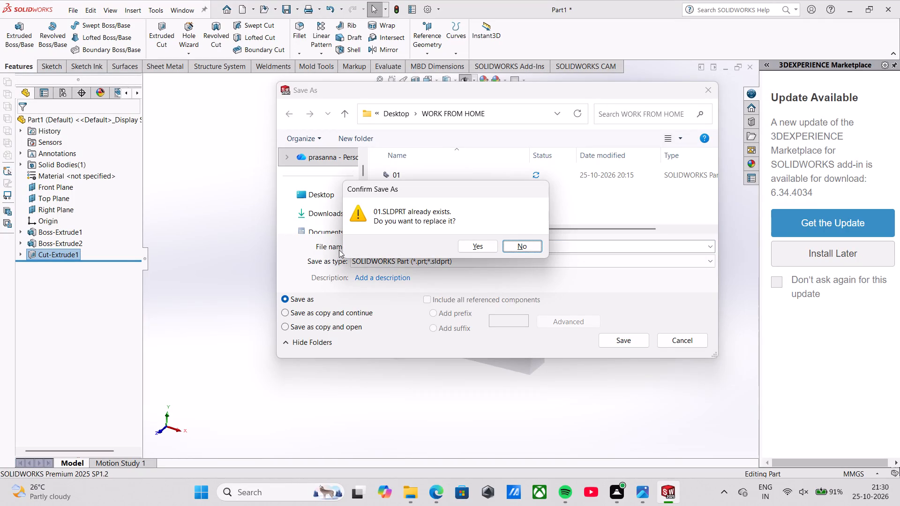
click(465, 243)
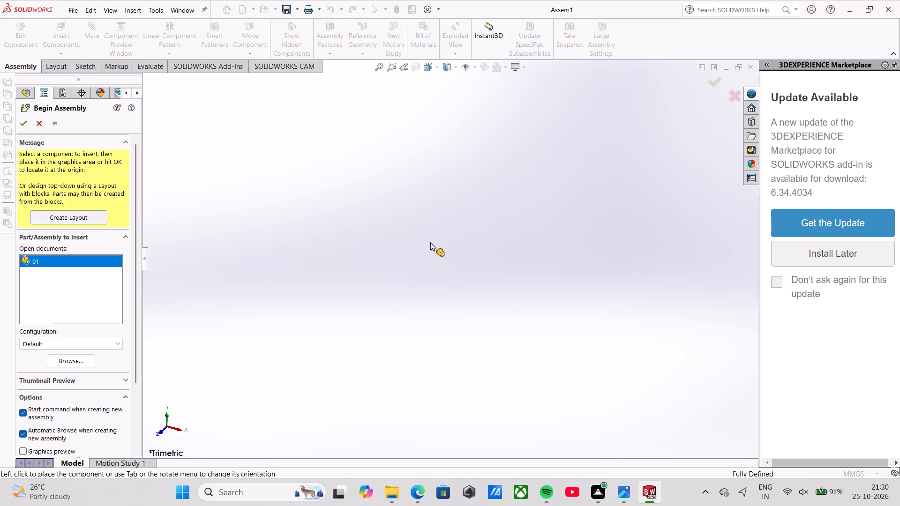
click(32, 119)
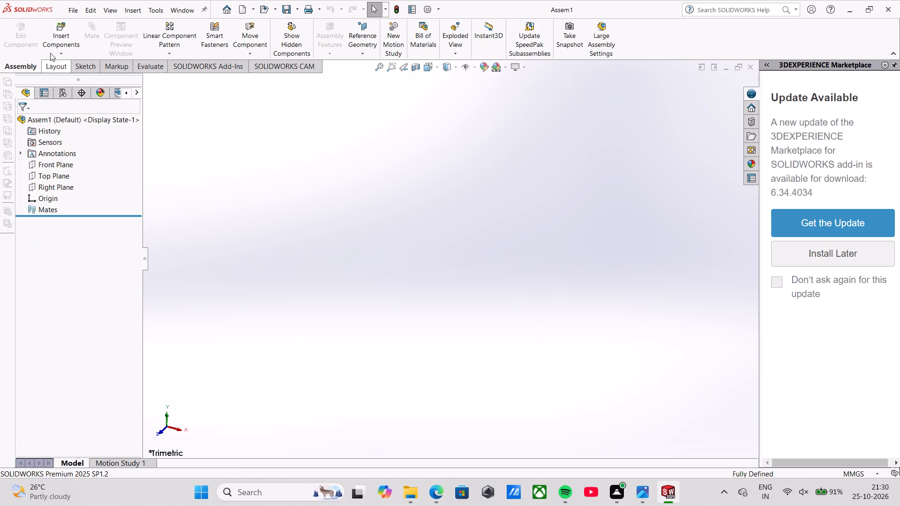
Make a drawing from the empty assembly on an A3 (ISO) sheet, saving the assembly under its default name.
click(72, 12)
click(97, 87)
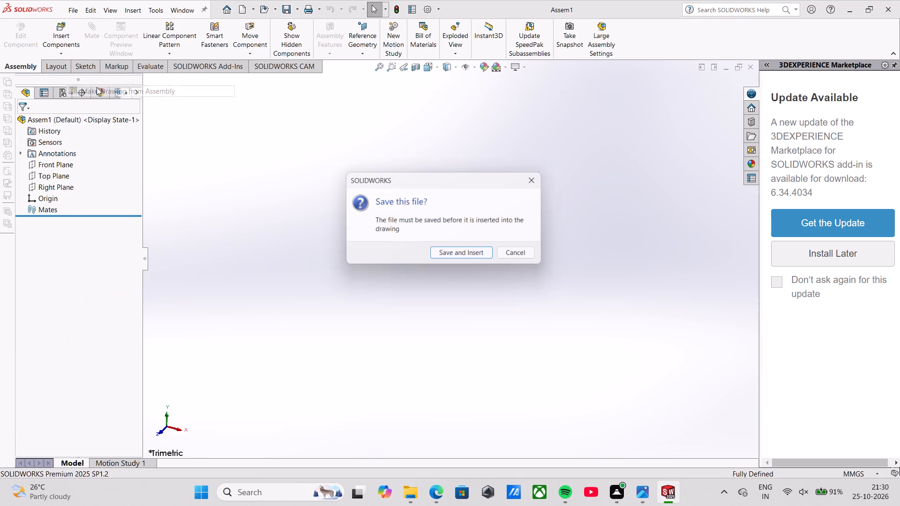
click(482, 253)
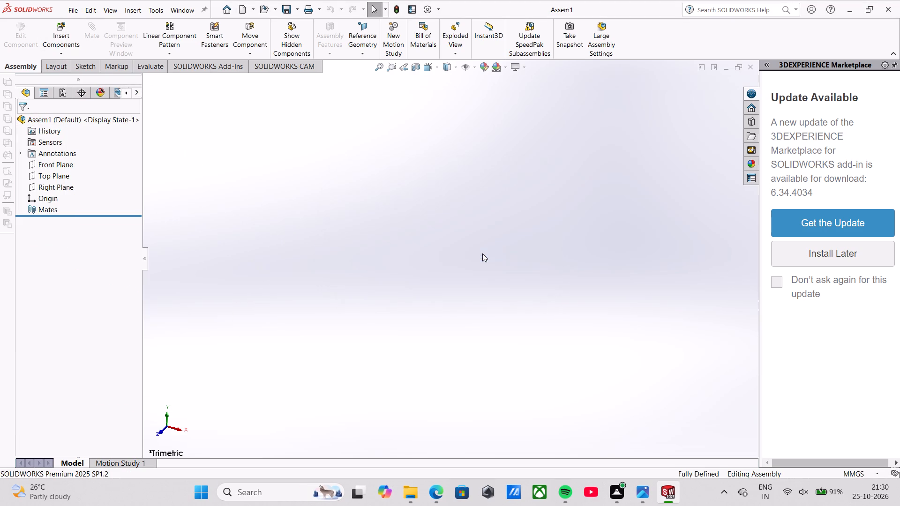
click(631, 342)
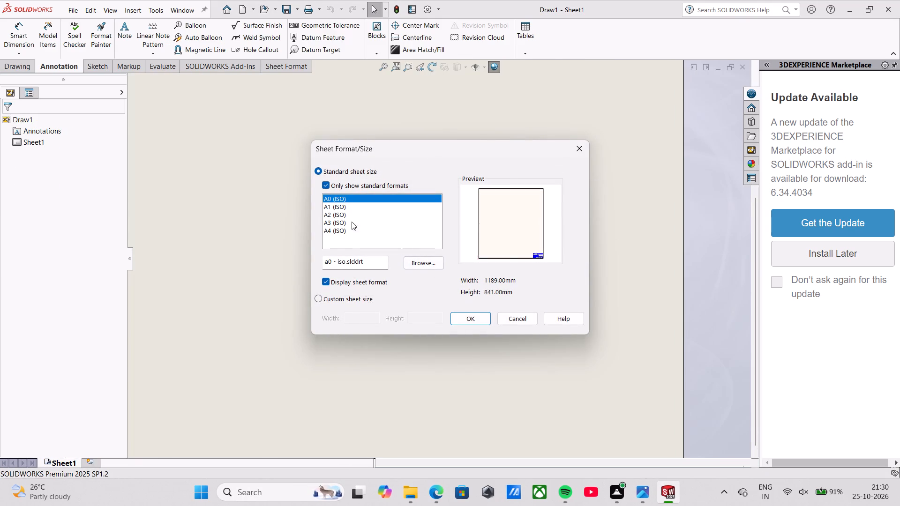
click(337, 232)
click(342, 219)
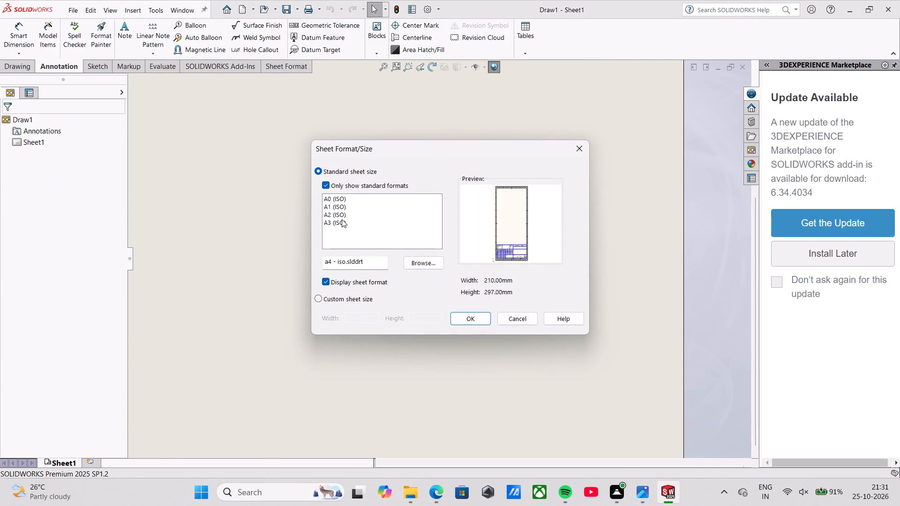
click(335, 208)
click(333, 201)
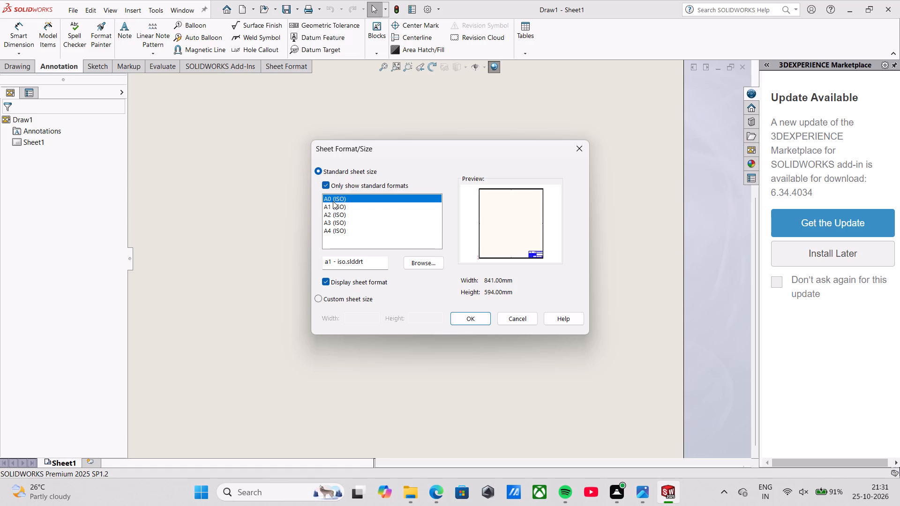
click(338, 227)
click(335, 222)
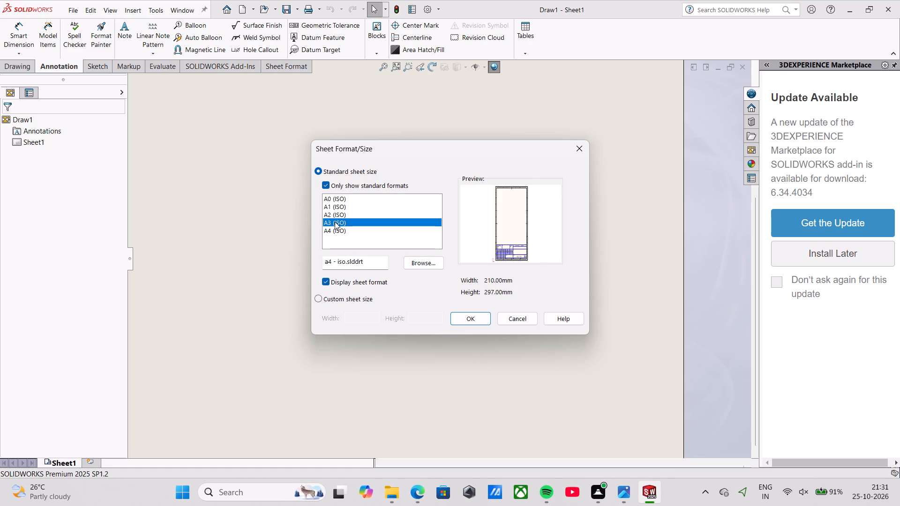
click(486, 317)
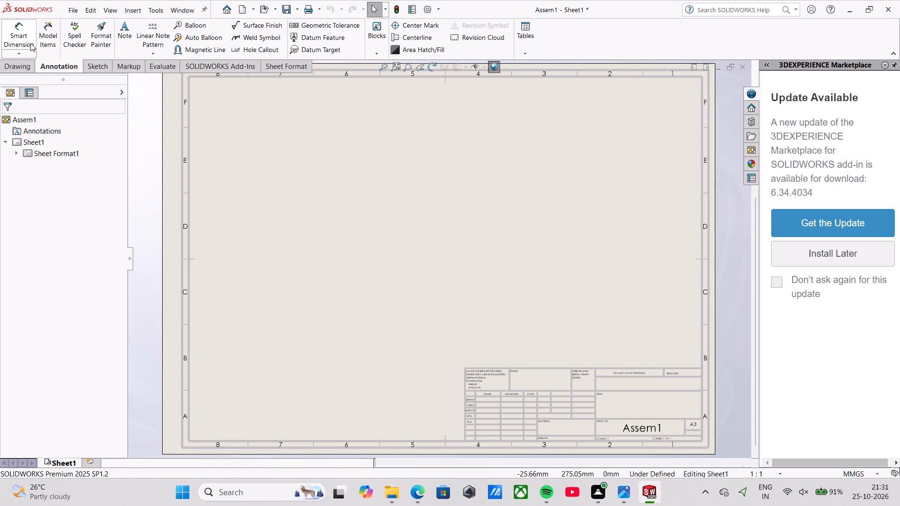
Insert an isometric model view of part 01 near the drawing sheet's upper-right corner, postponing the add-in update.
click(23, 65)
click(7, 37)
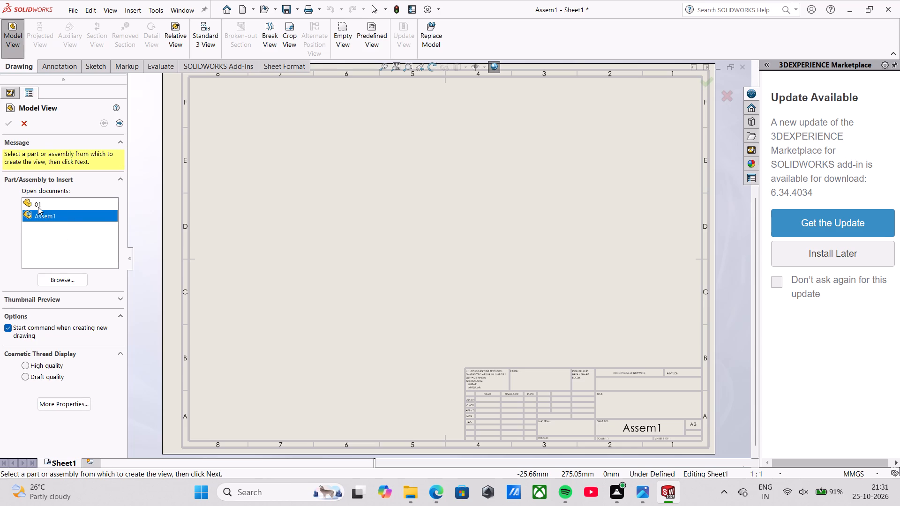
click(37, 207)
click(354, 206)
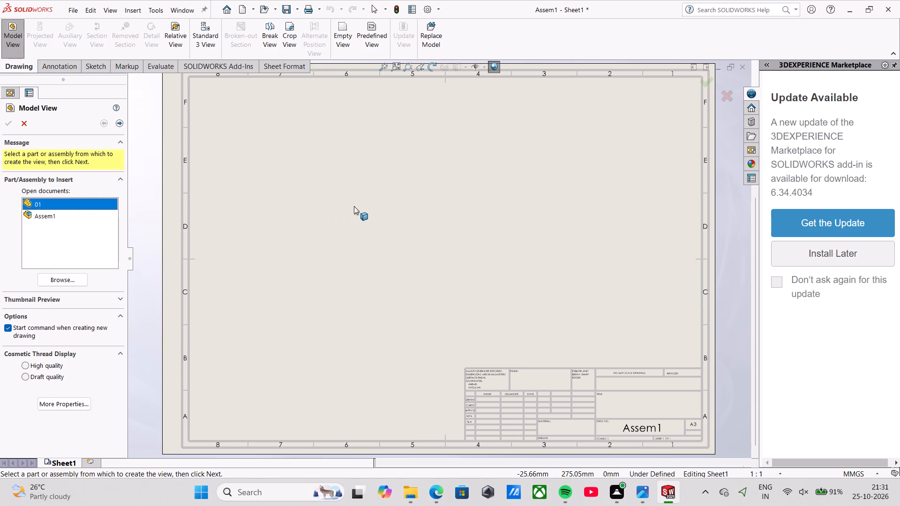
click(534, 241)
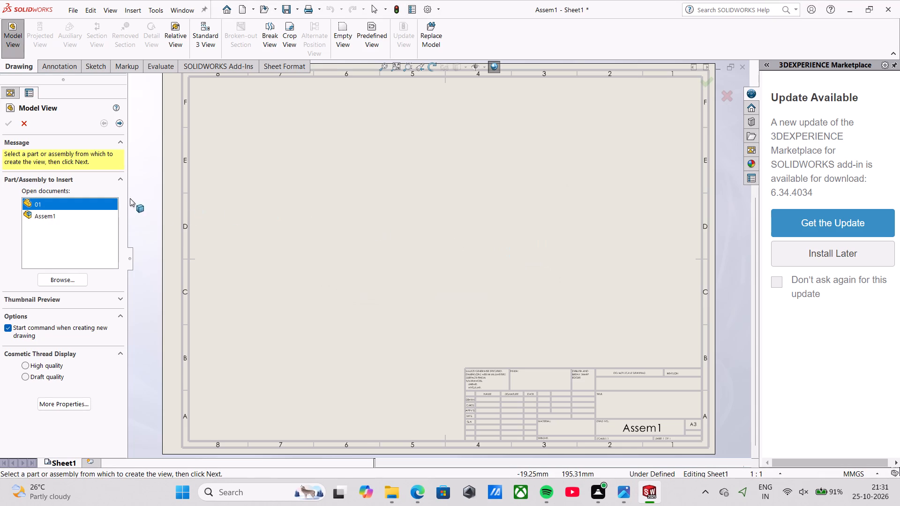
click(73, 277)
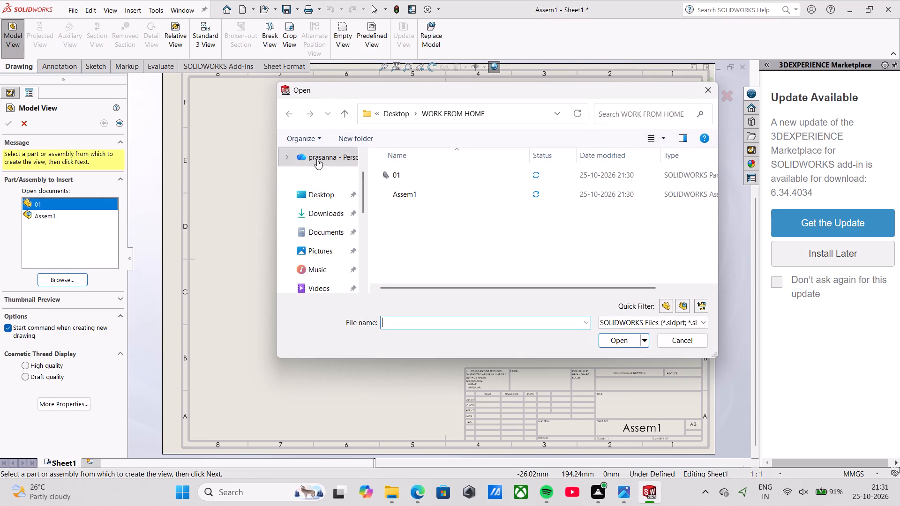
click(396, 179)
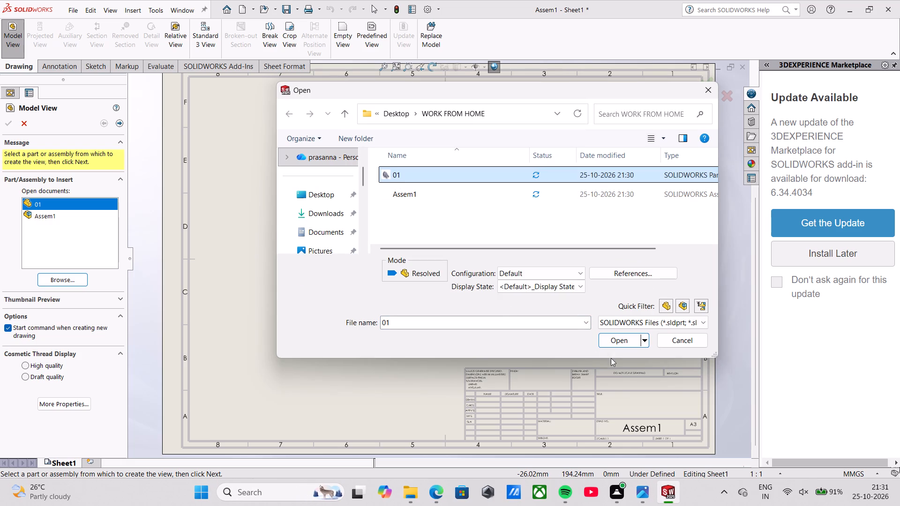
click(615, 343)
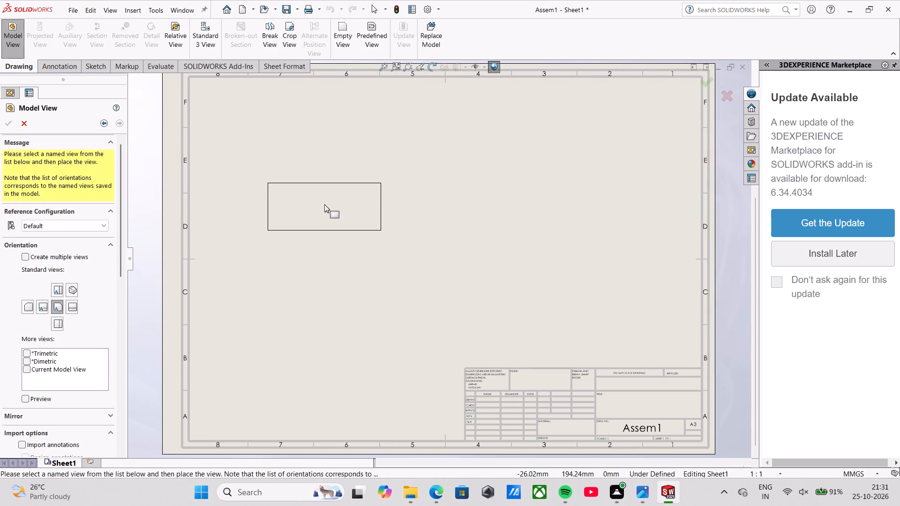
click(70, 289)
click(825, 260)
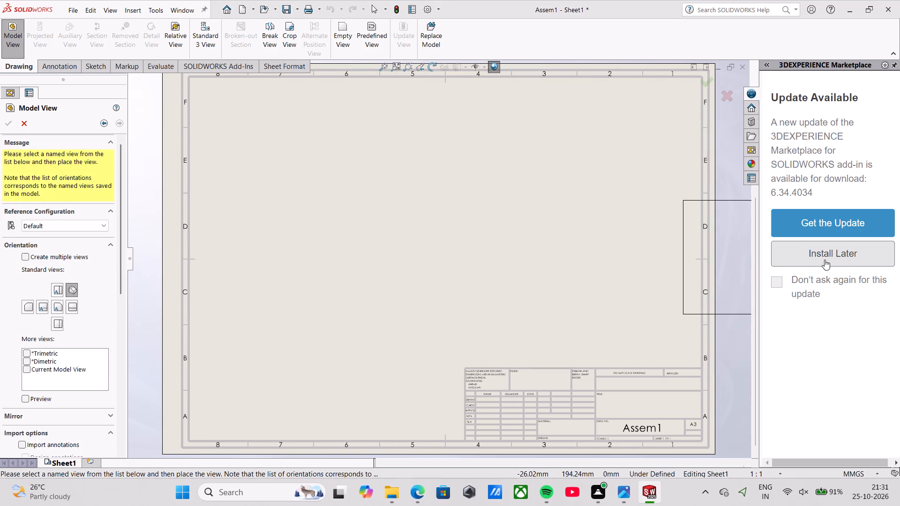
click(812, 254)
click(811, 254)
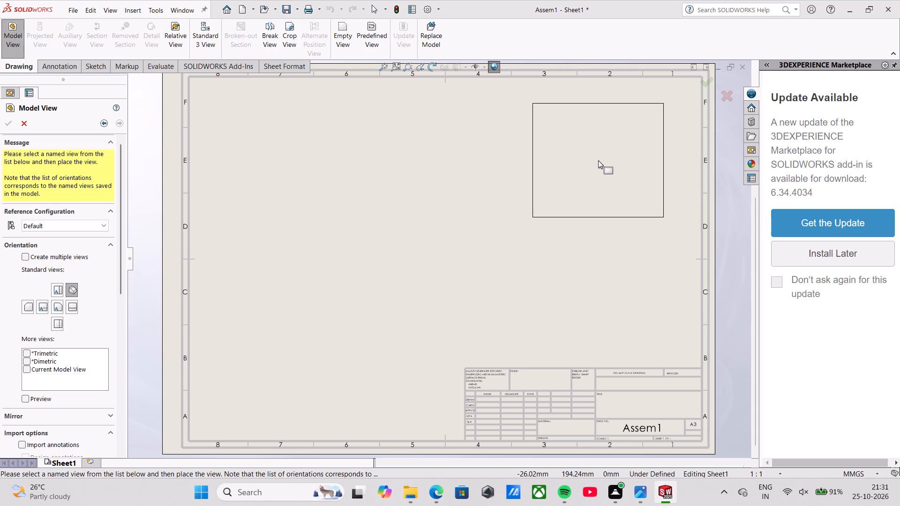
click(598, 160)
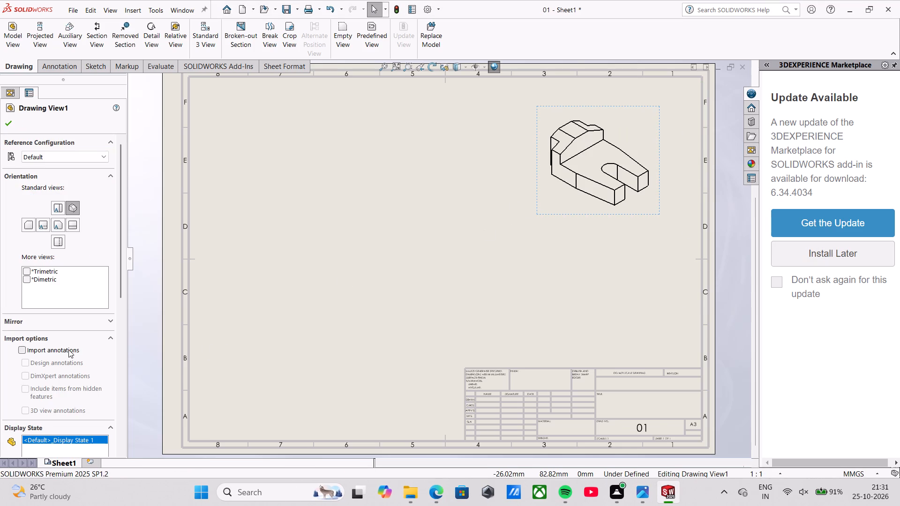
Set the isometric view's display style to Shaded With Edges.
scroll(114, 298, down, 3)
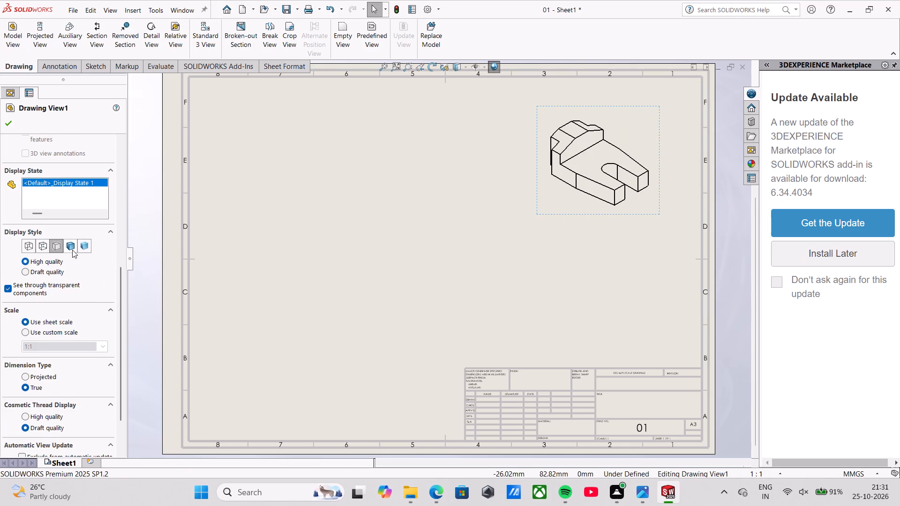
click(71, 248)
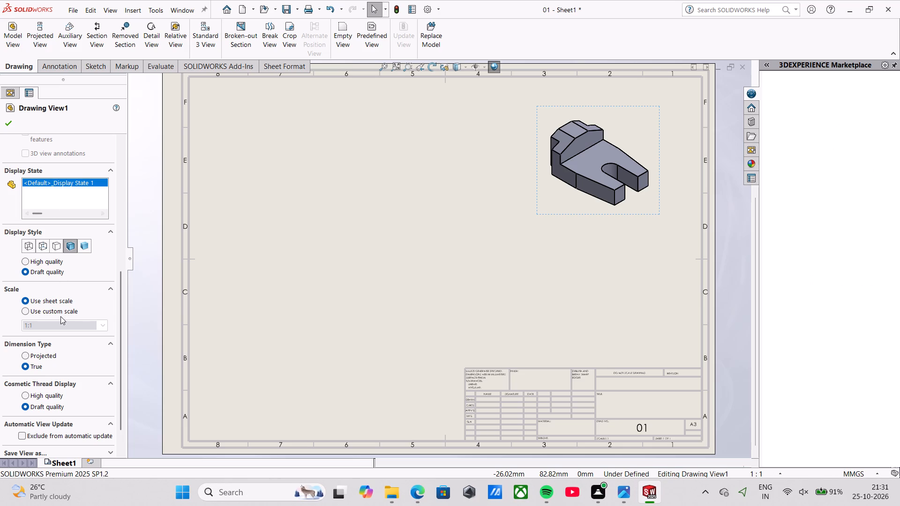
click(12, 122)
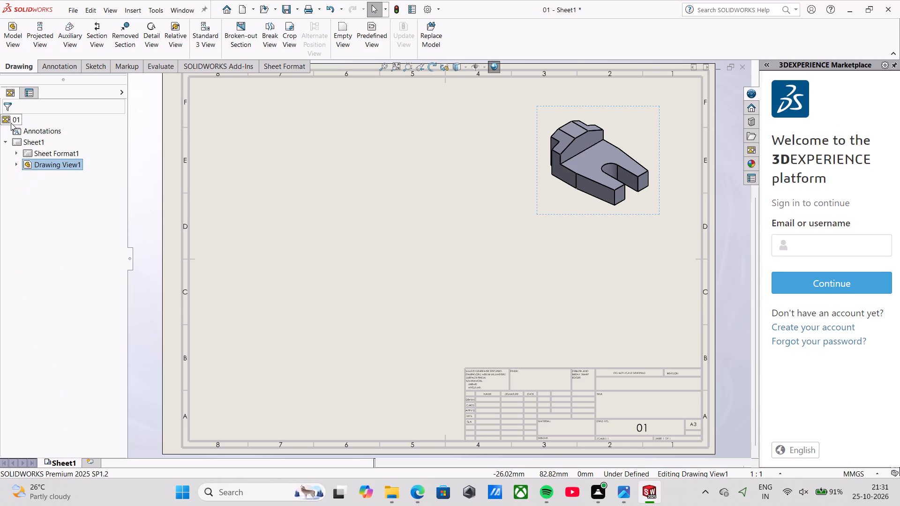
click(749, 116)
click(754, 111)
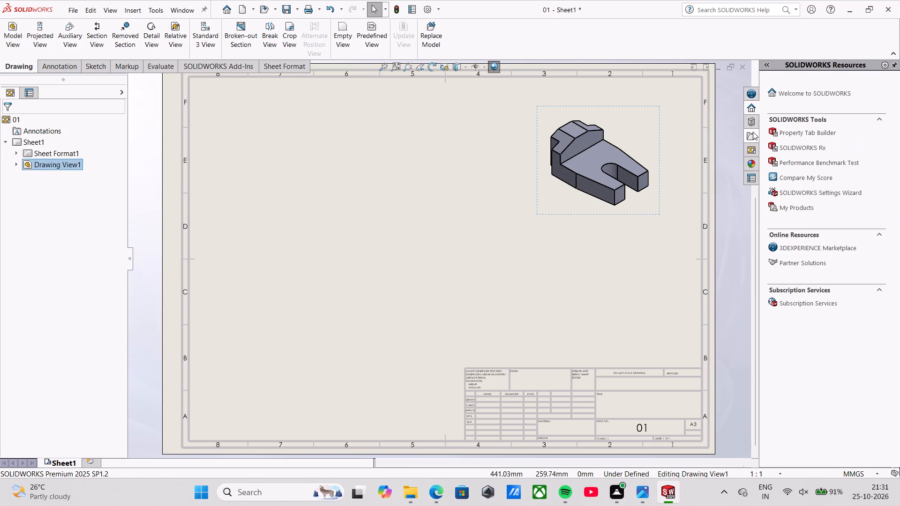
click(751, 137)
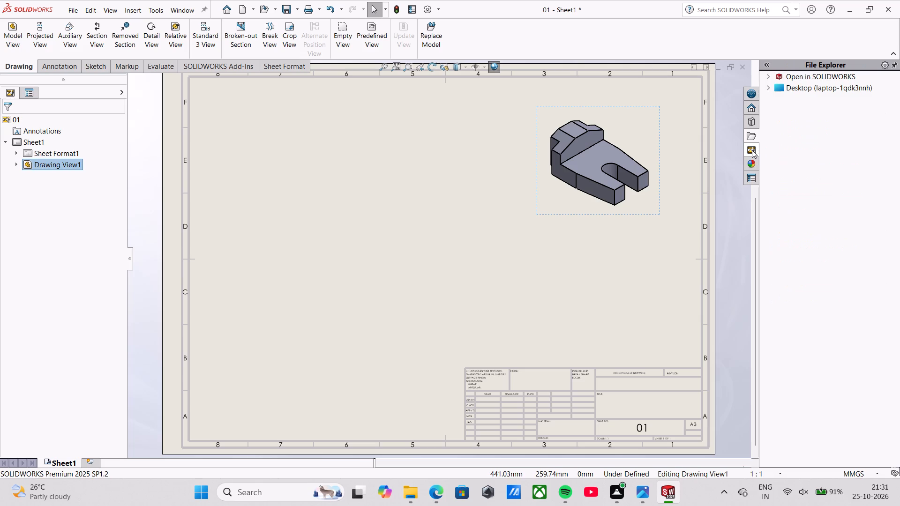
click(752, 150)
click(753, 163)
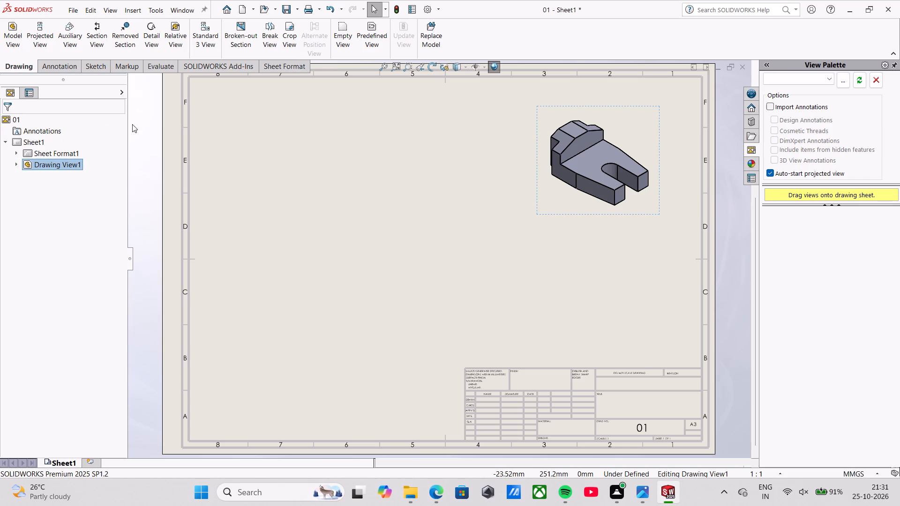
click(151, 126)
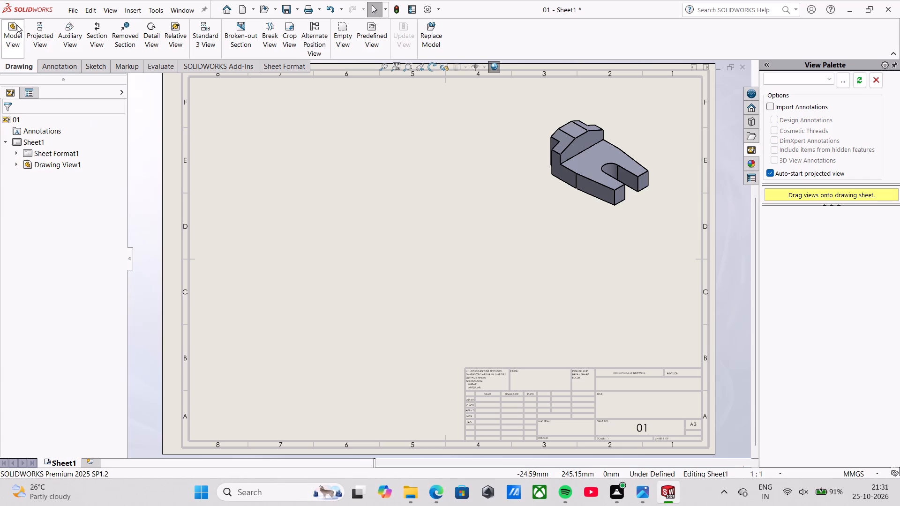
Insert a Top model view of part 01 near the sheet's upper-left corner and project a front view directly below it.
click(16, 25)
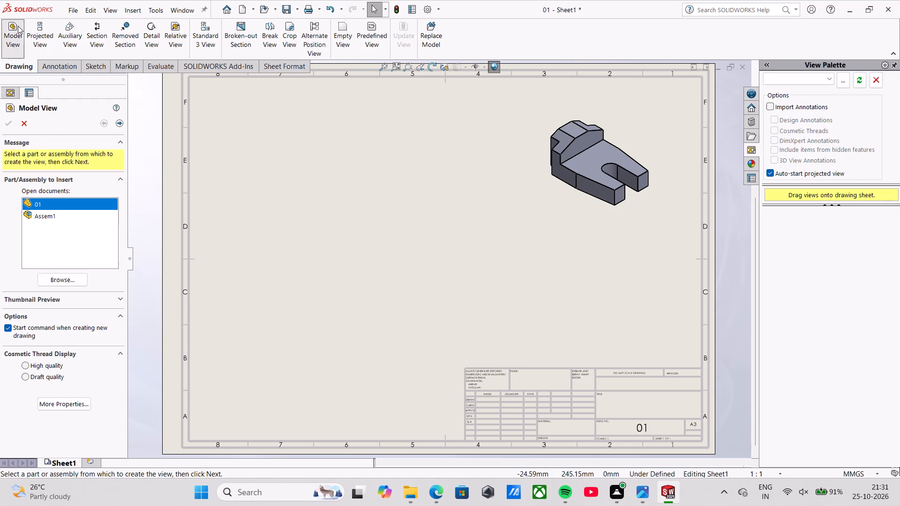
click(63, 277)
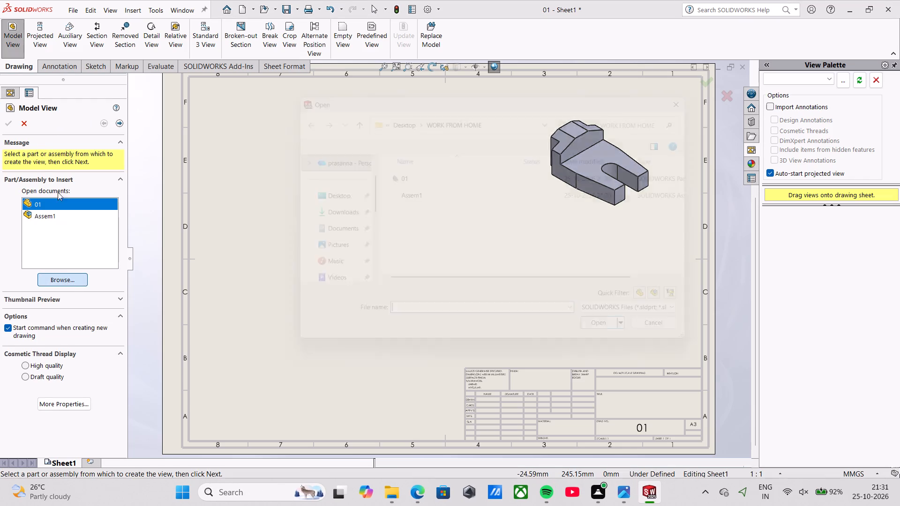
click(405, 179)
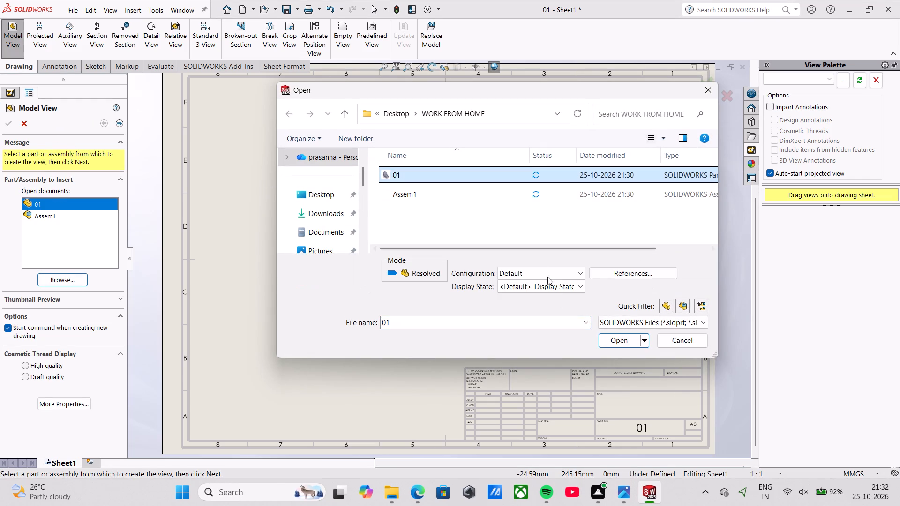
click(624, 346)
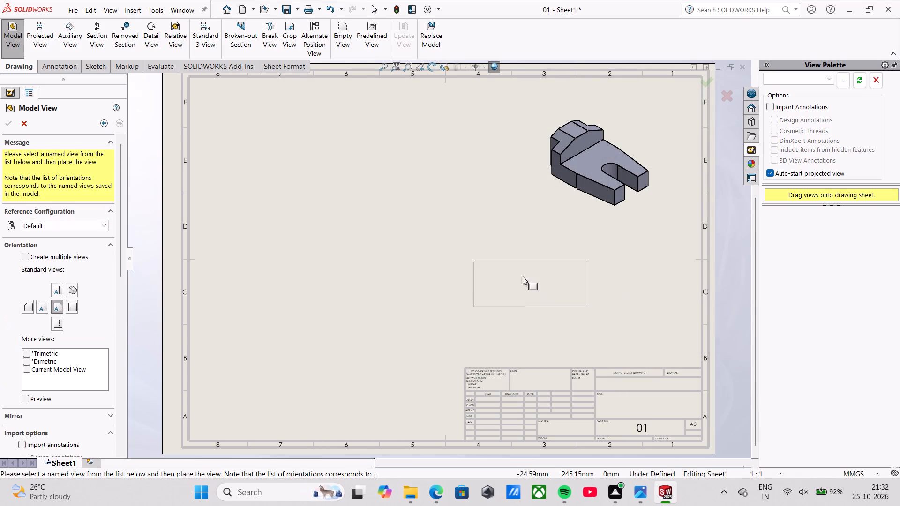
click(60, 289)
click(293, 181)
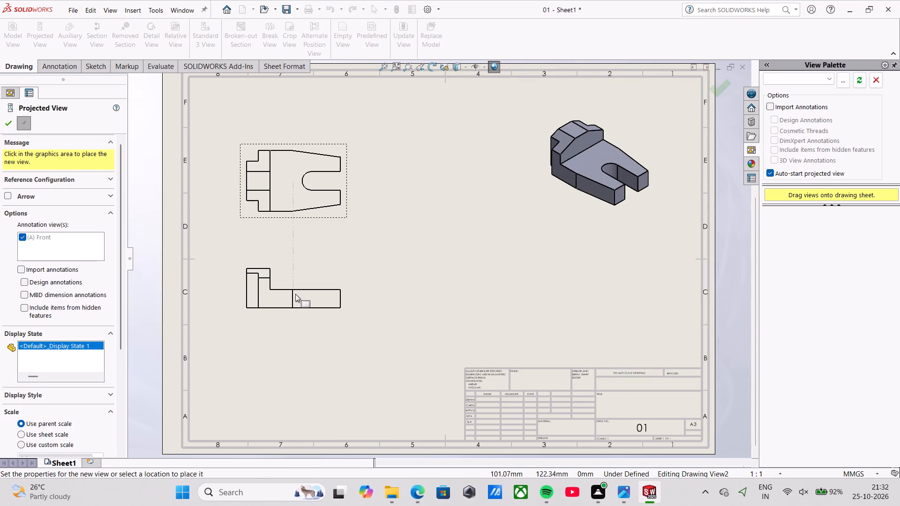
click(295, 294)
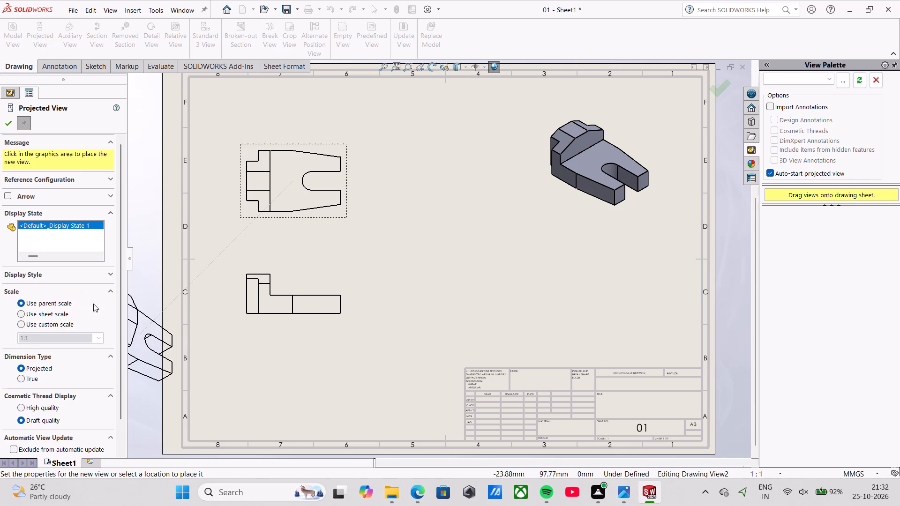
click(12, 124)
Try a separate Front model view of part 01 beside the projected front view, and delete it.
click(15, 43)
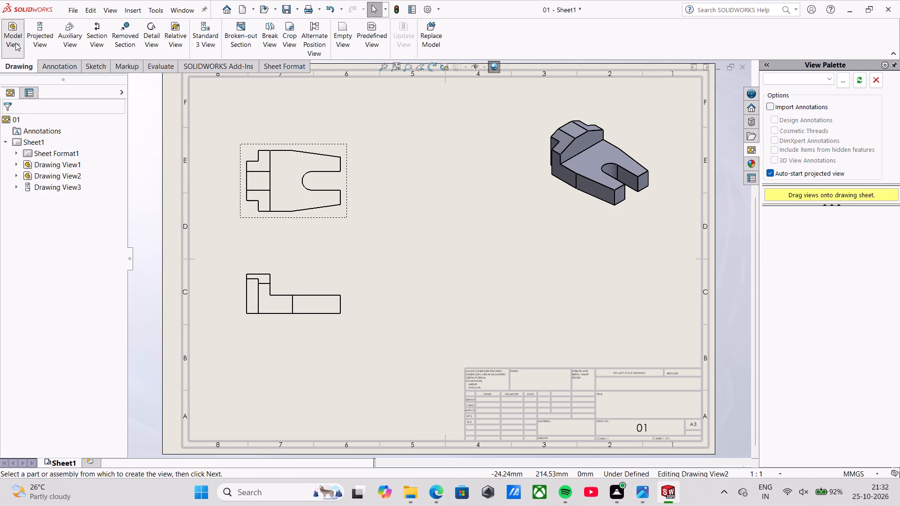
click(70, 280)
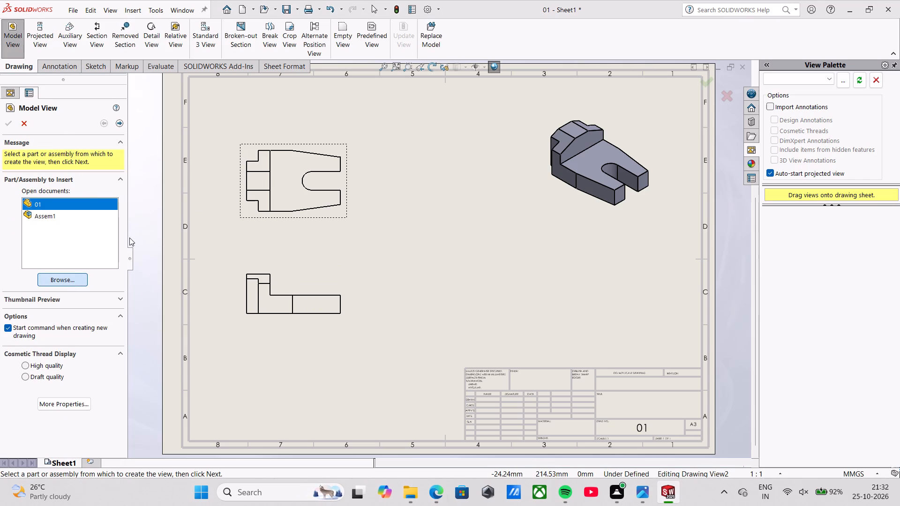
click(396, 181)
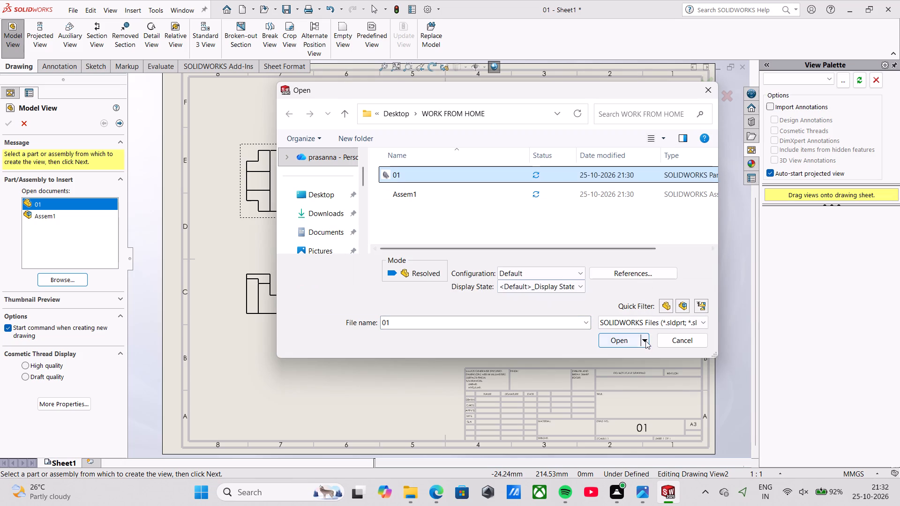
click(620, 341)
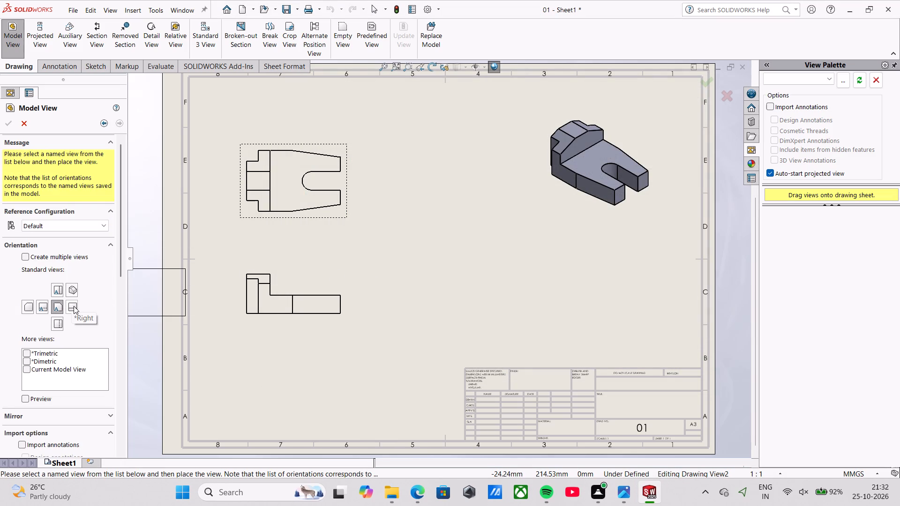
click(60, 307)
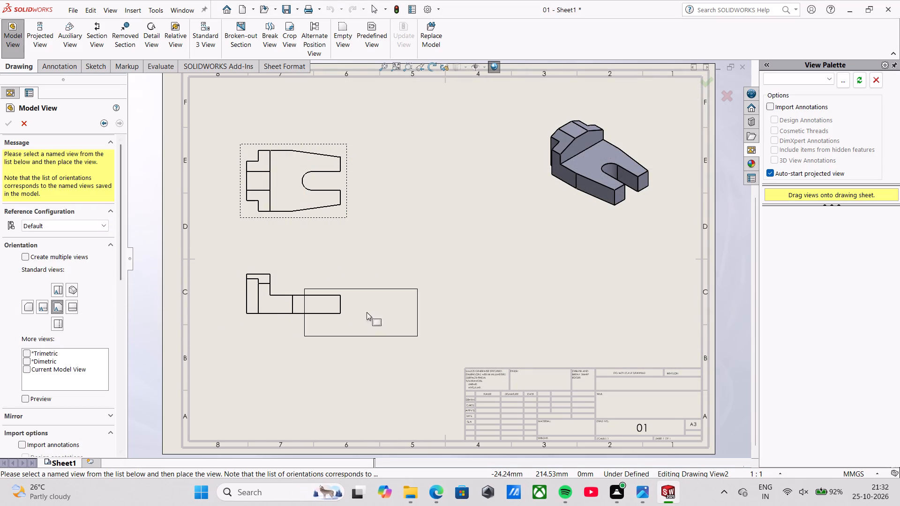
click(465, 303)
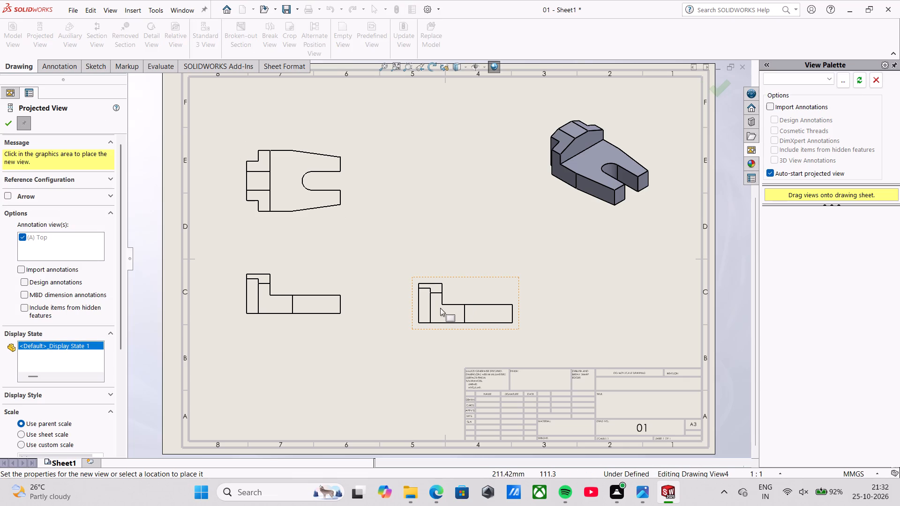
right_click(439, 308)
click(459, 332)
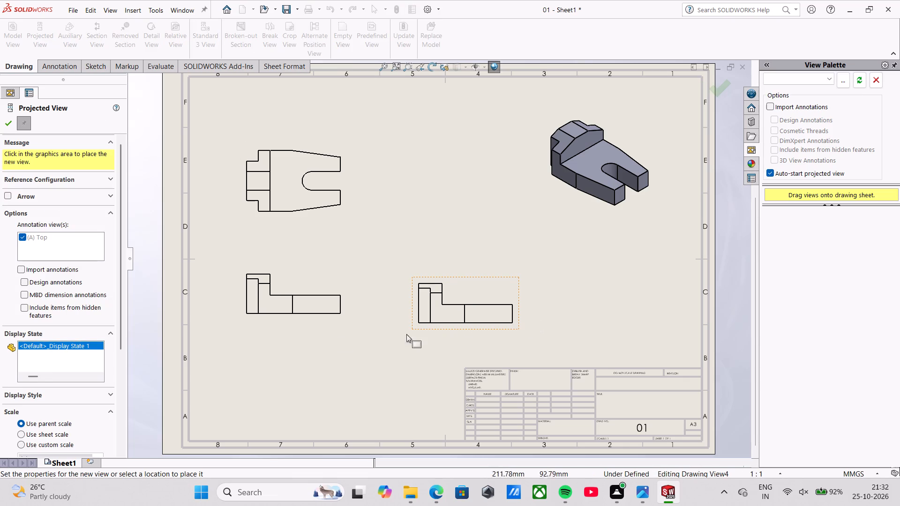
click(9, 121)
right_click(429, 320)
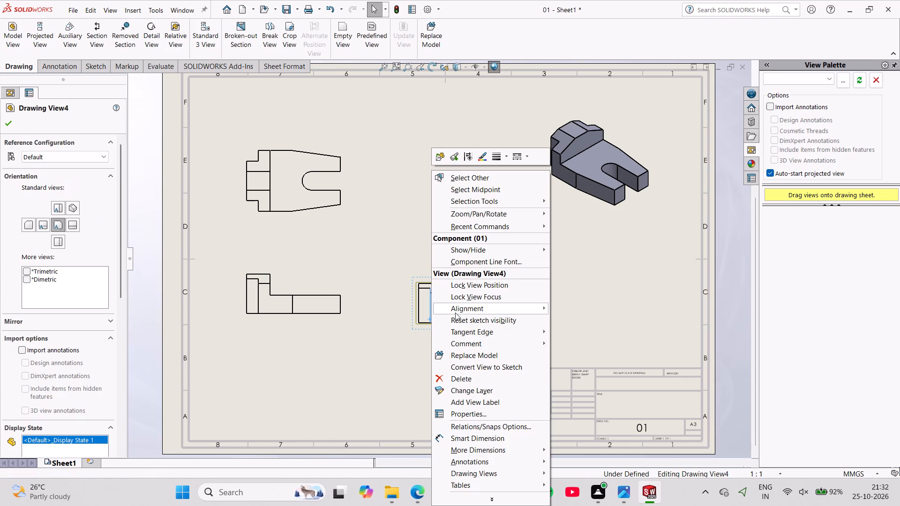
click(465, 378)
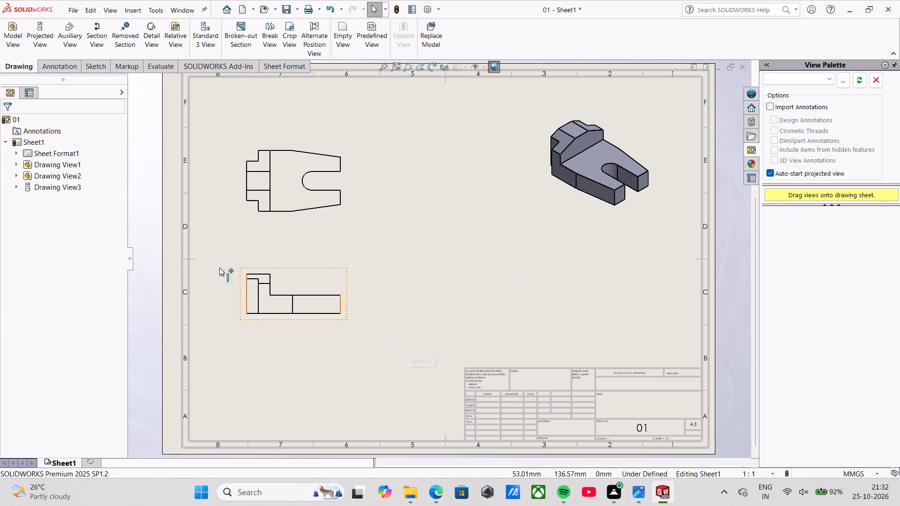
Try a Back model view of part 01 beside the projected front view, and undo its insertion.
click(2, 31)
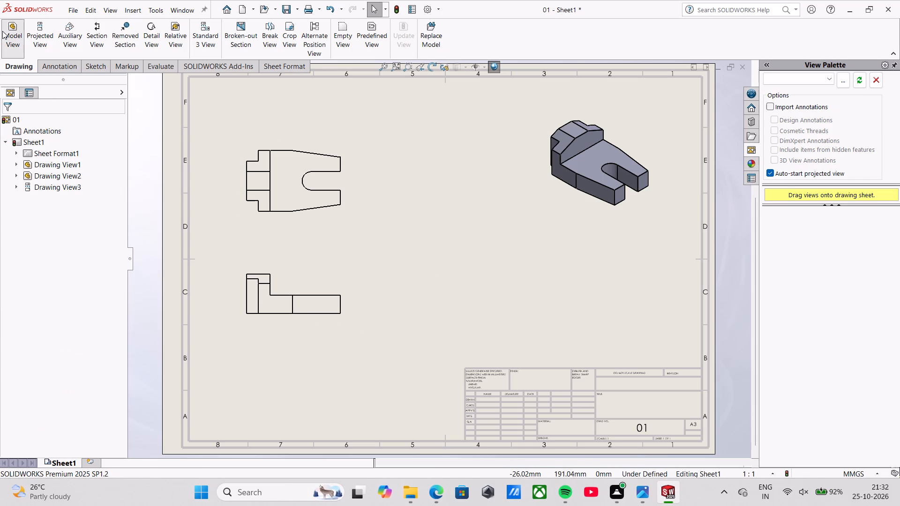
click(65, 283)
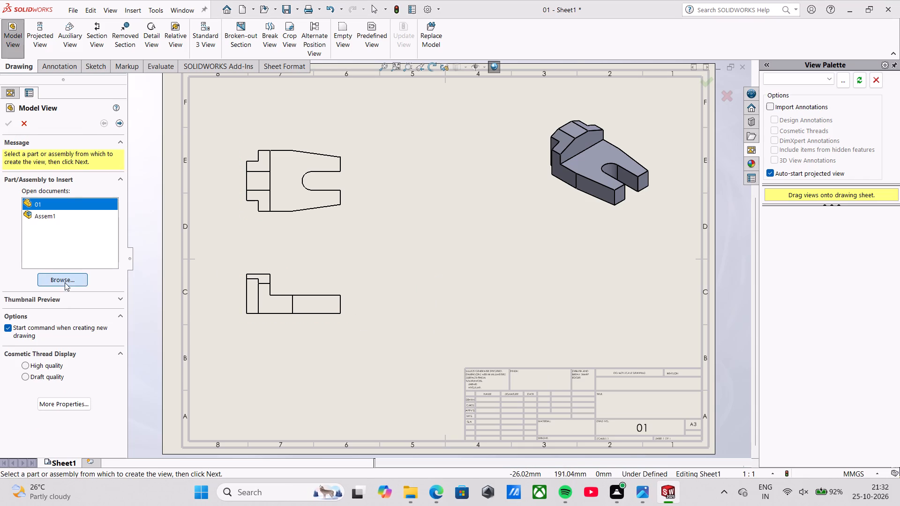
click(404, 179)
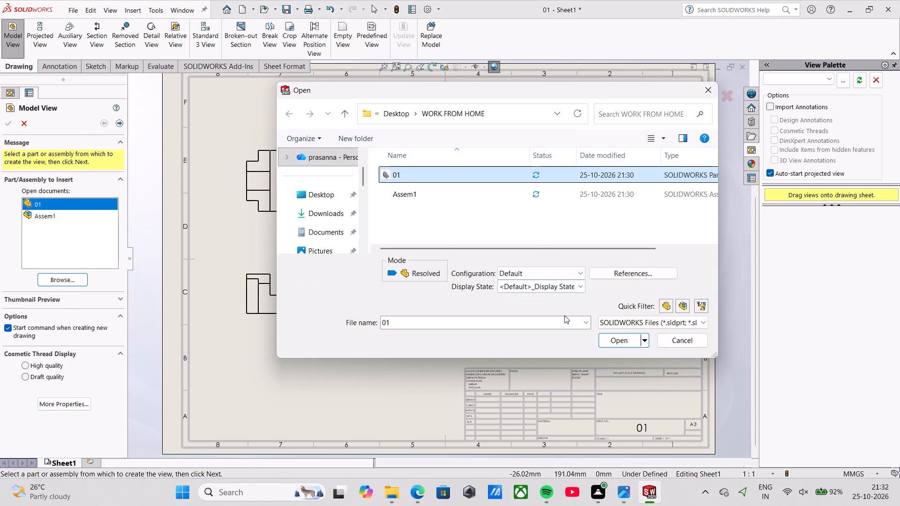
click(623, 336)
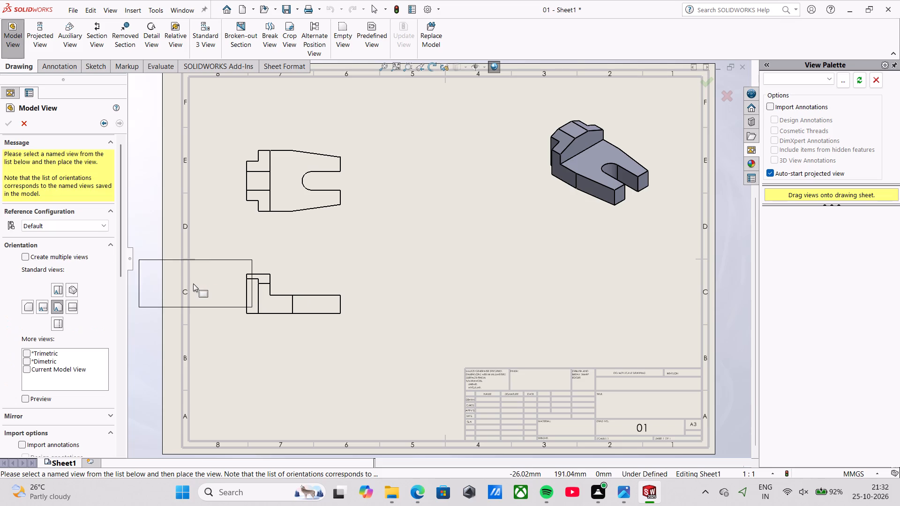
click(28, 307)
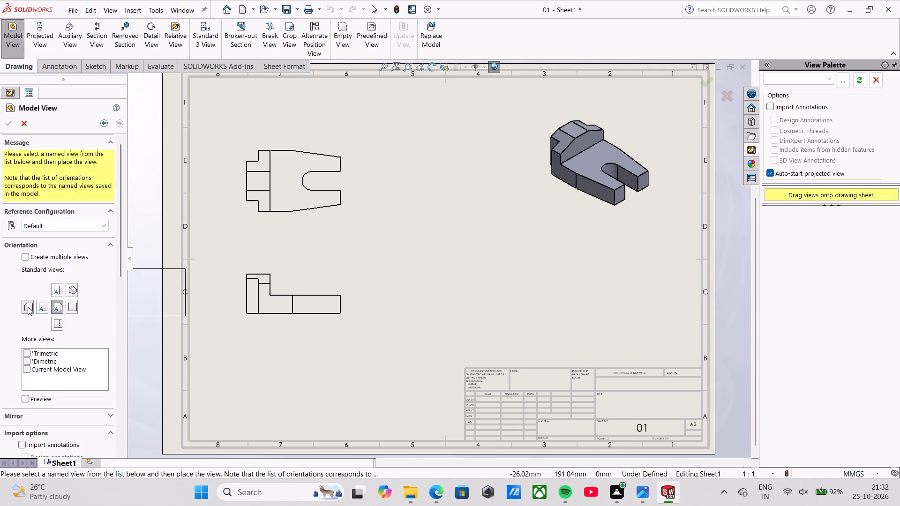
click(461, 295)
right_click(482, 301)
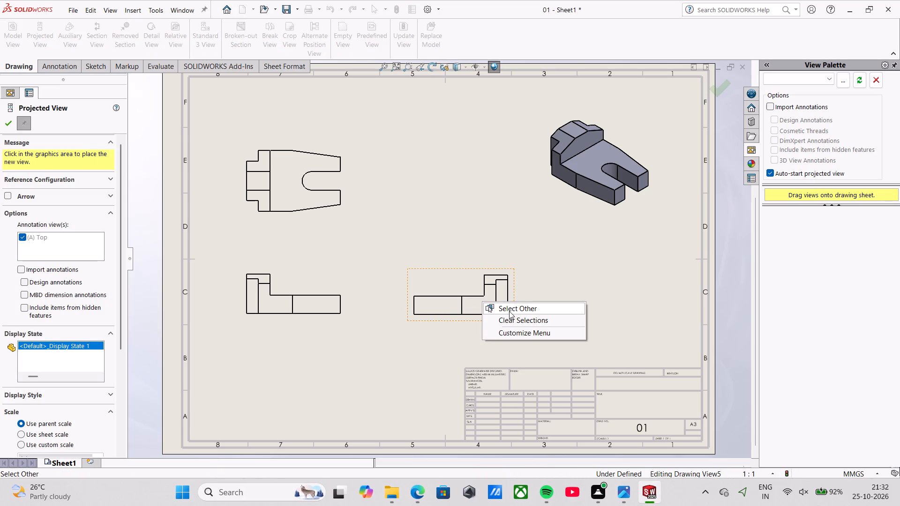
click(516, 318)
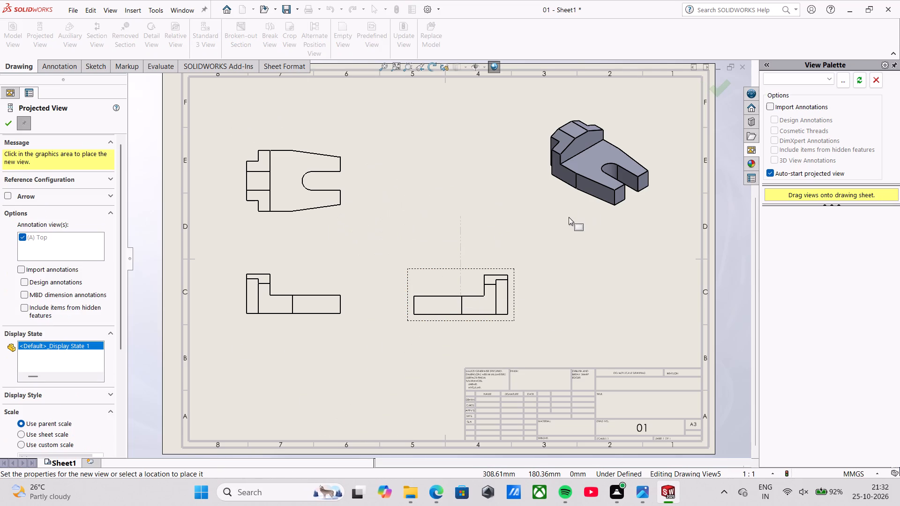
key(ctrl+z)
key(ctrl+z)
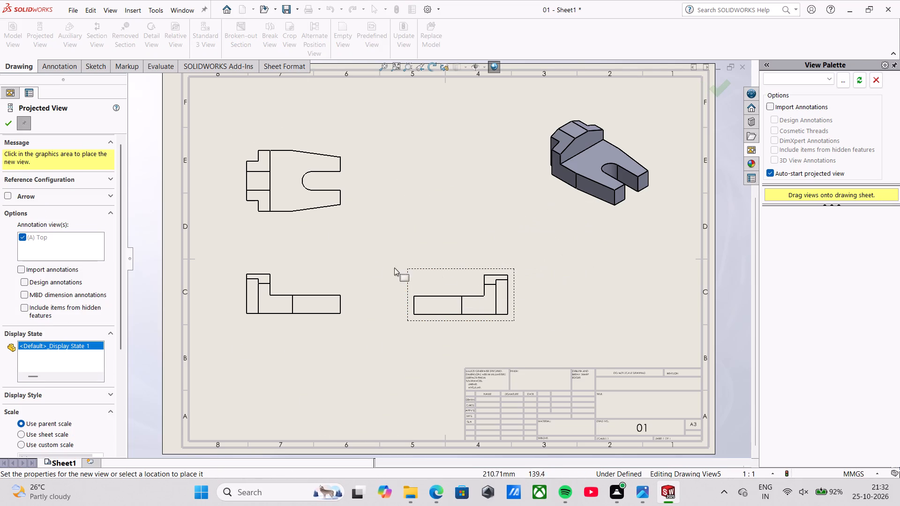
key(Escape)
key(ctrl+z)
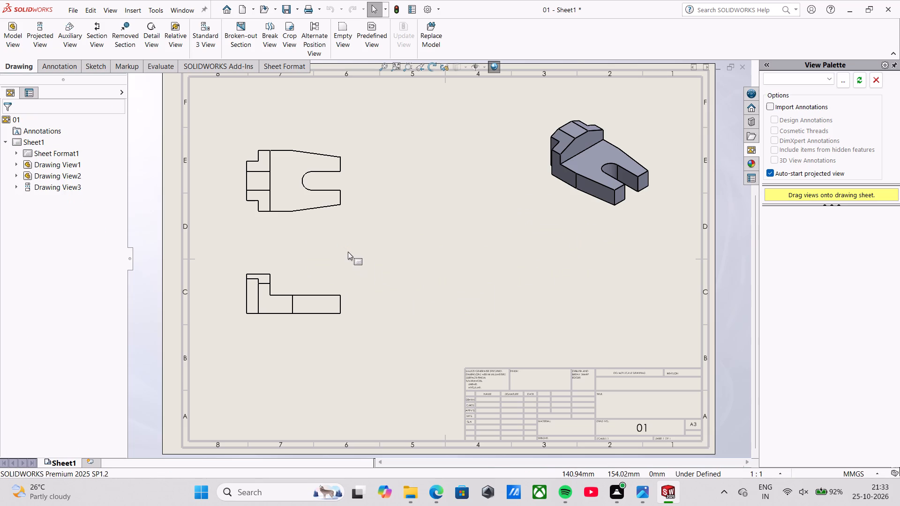
Insert a Left model view of part 01 beside the projected front view, above the title block.
click(0, 44)
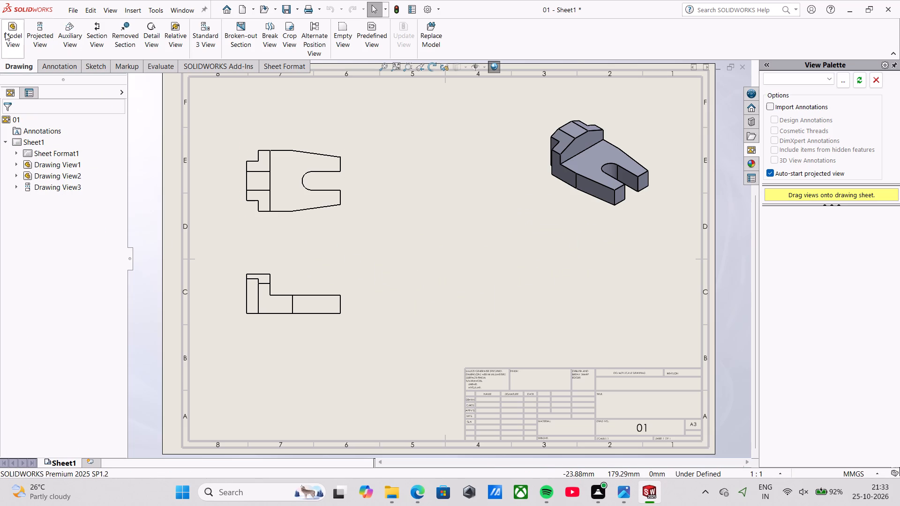
click(5, 32)
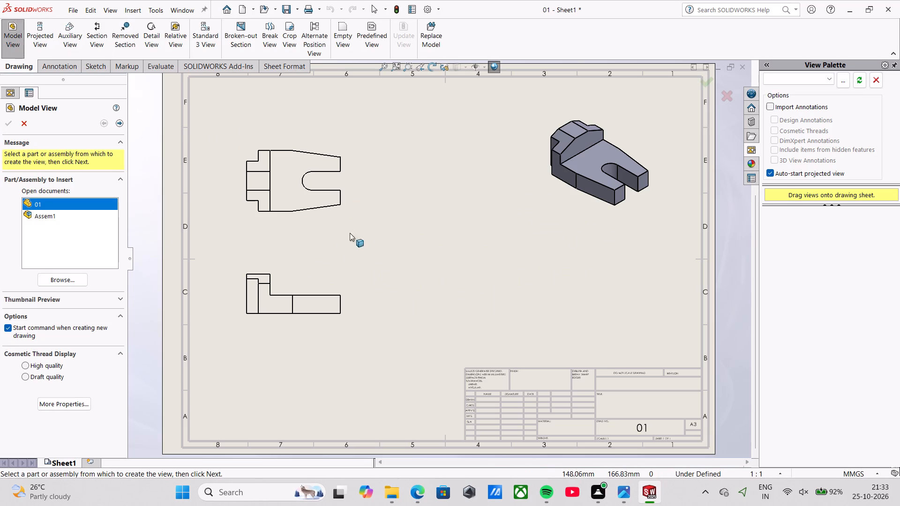
click(60, 280)
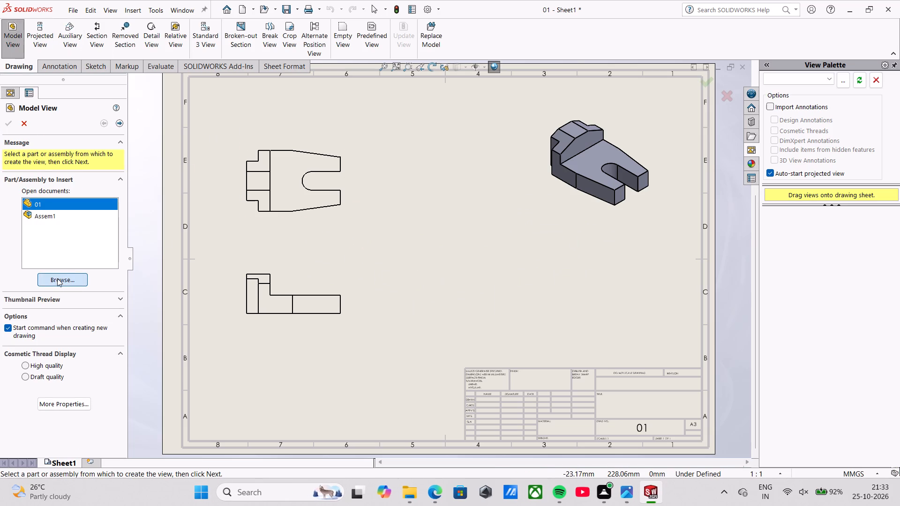
click(442, 179)
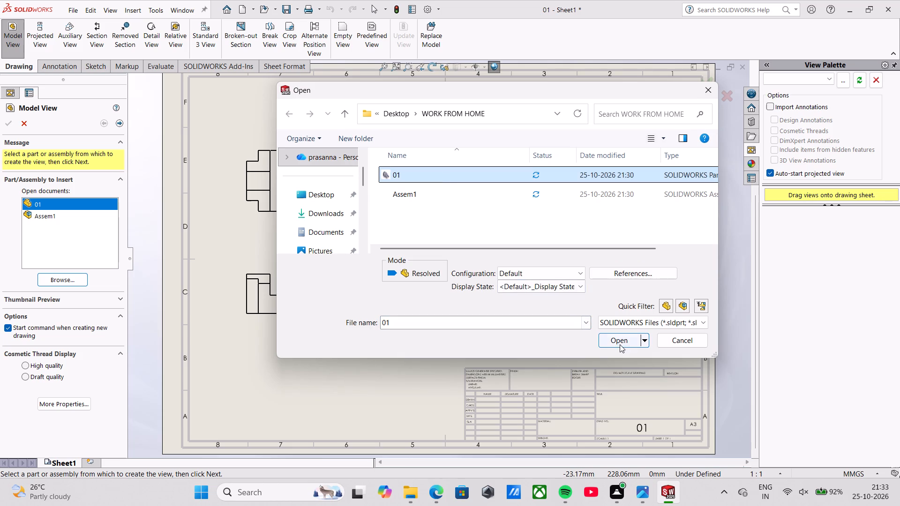
click(621, 344)
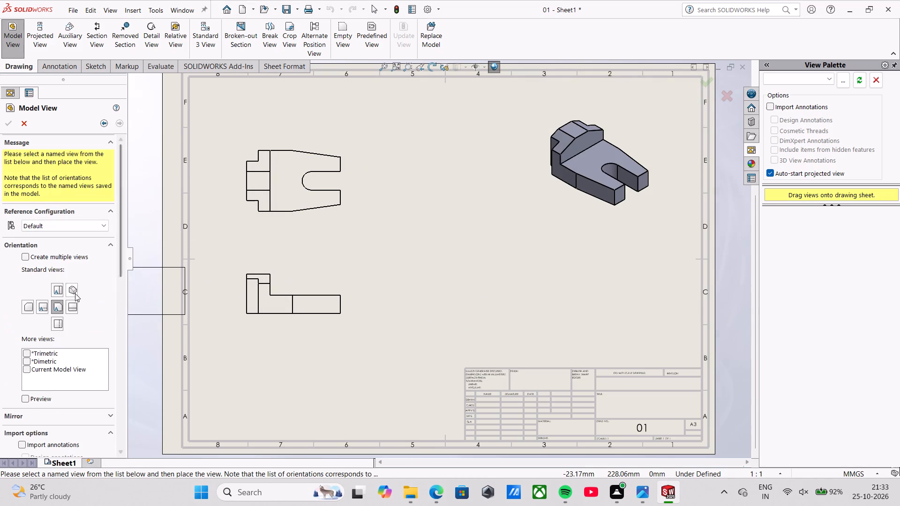
click(44, 309)
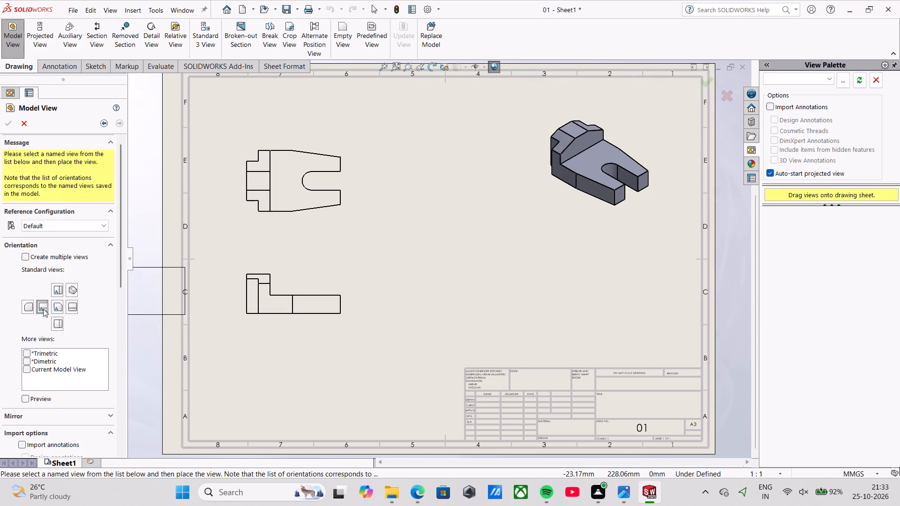
click(437, 302)
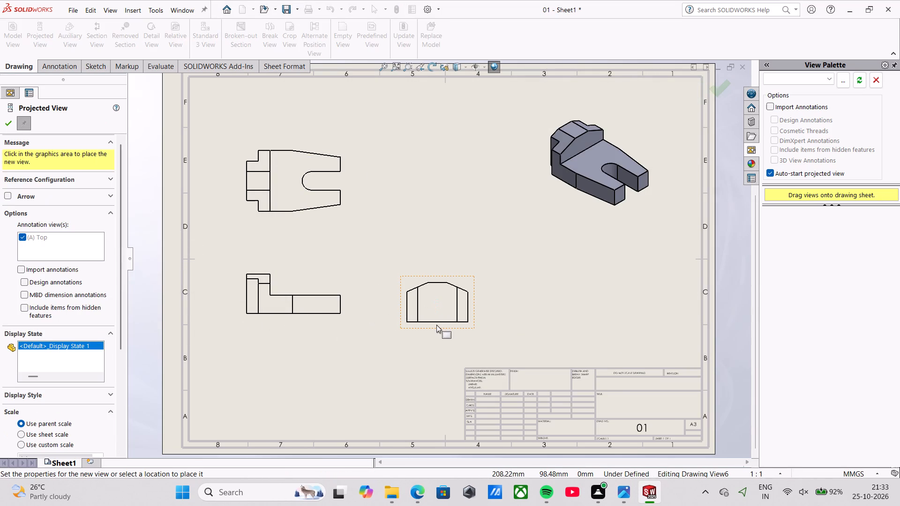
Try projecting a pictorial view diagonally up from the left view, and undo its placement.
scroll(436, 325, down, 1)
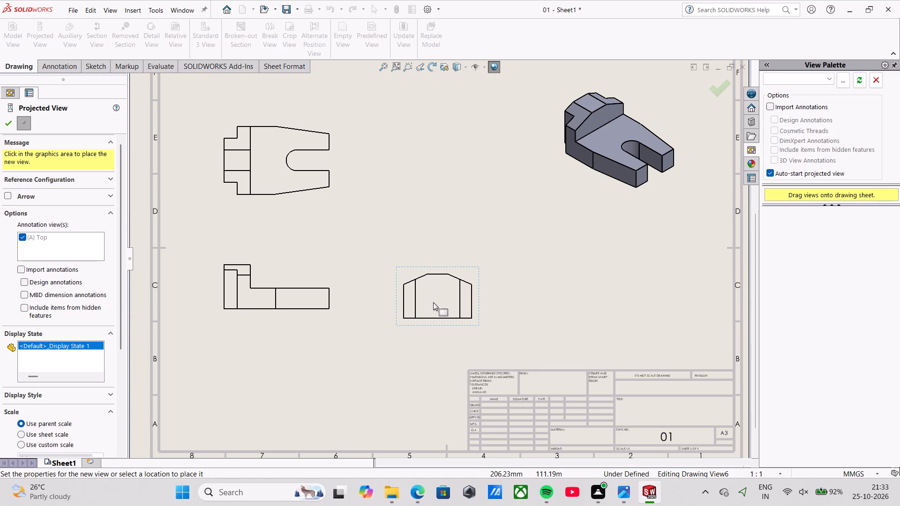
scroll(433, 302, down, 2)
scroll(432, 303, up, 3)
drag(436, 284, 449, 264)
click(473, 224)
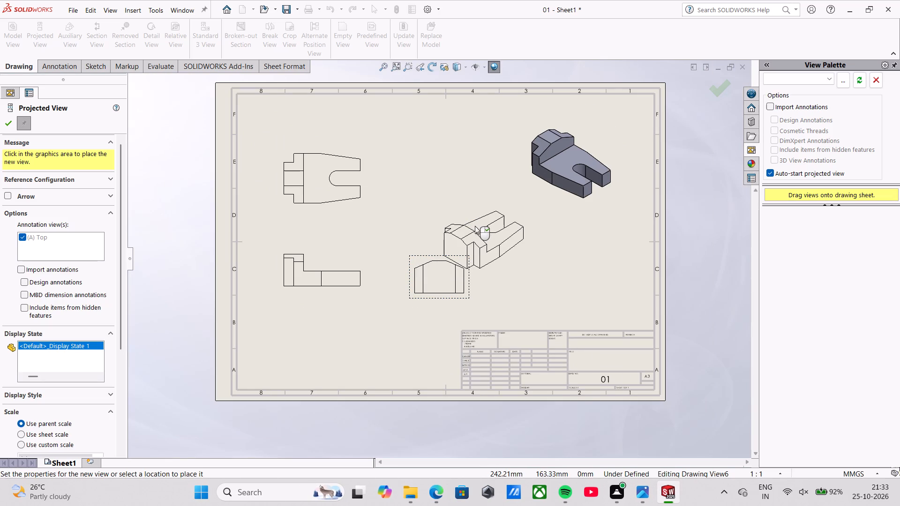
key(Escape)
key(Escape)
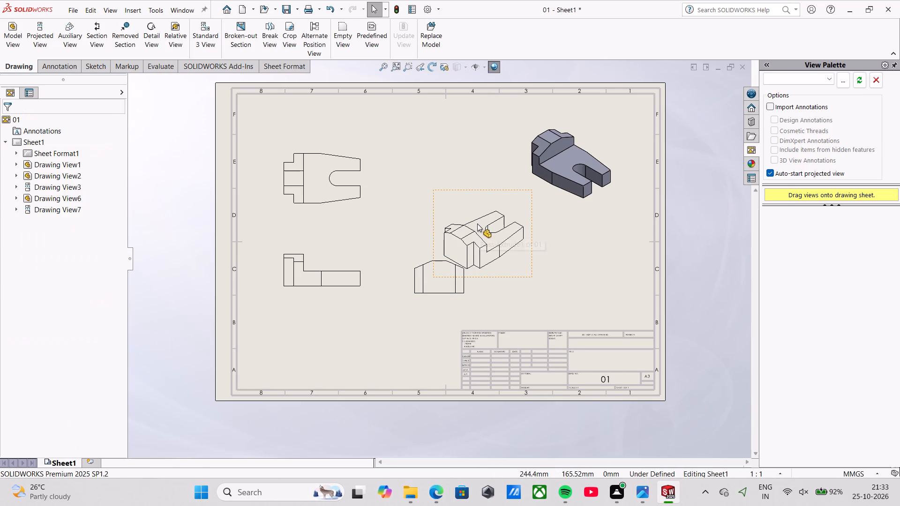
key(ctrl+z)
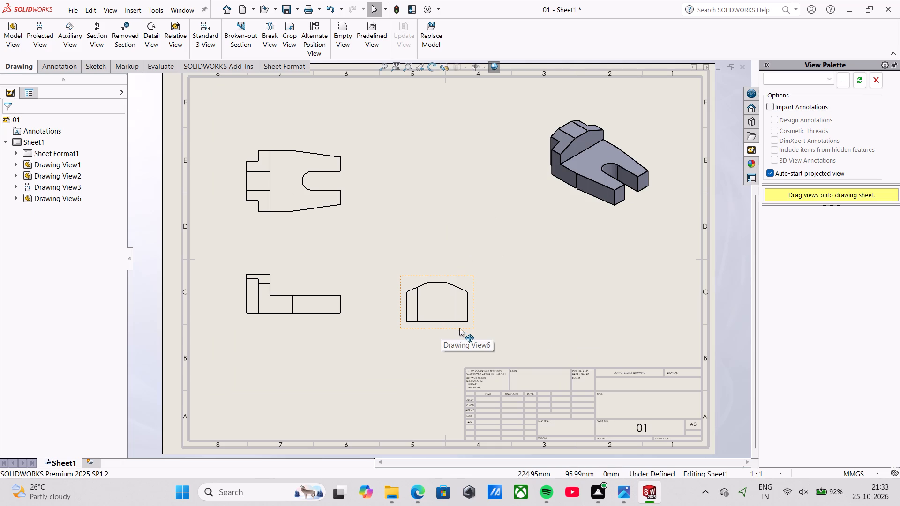
Reposition the left view beside the front view, roughly level with it and separated by a wide gap.
drag(461, 328, 423, 319)
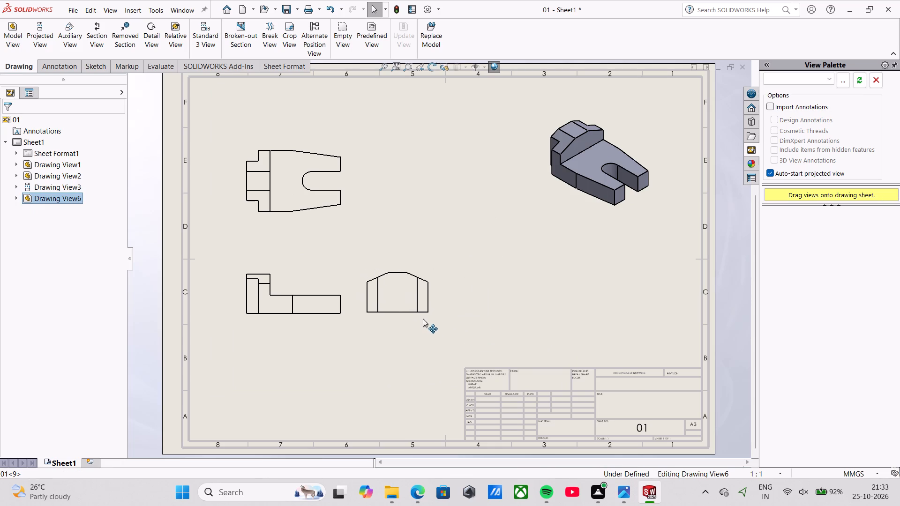
drag(423, 319, 468, 323)
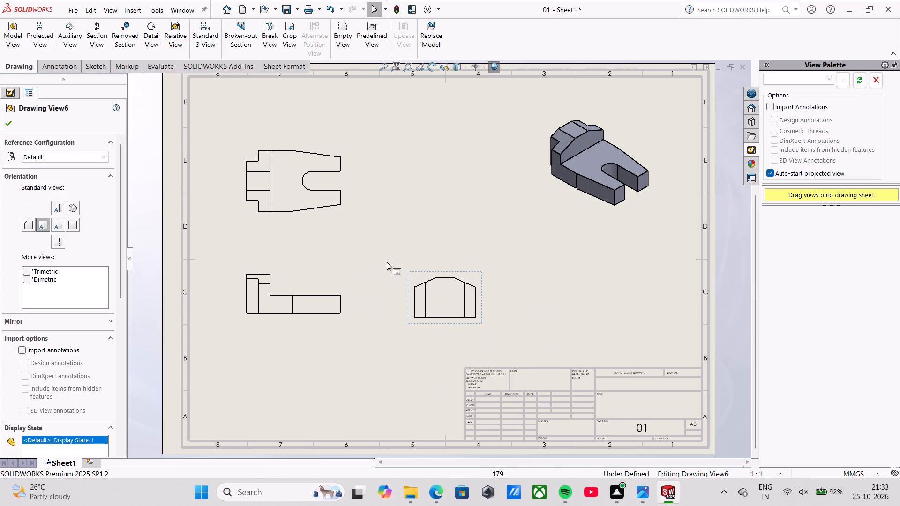
scroll(350, 205, down, 1)
scroll(350, 211, up, 2)
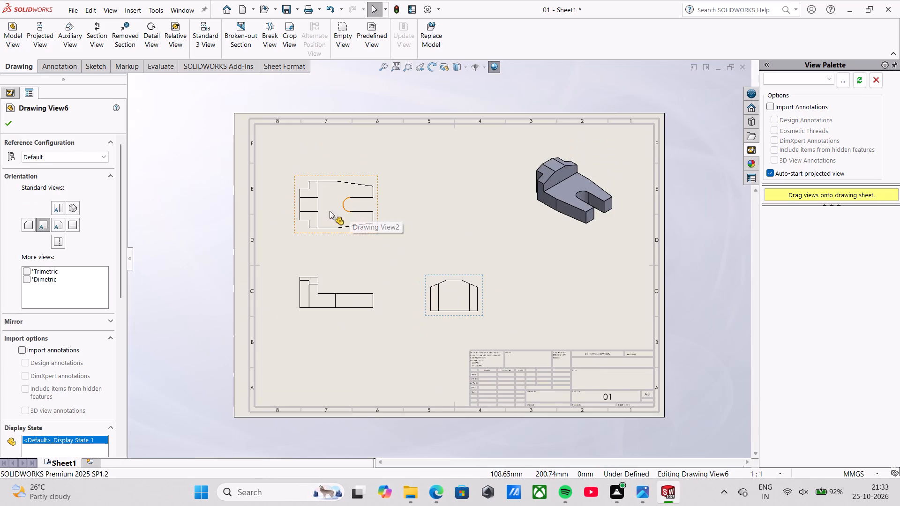
scroll(289, 210, down, 3)
click(11, 126)
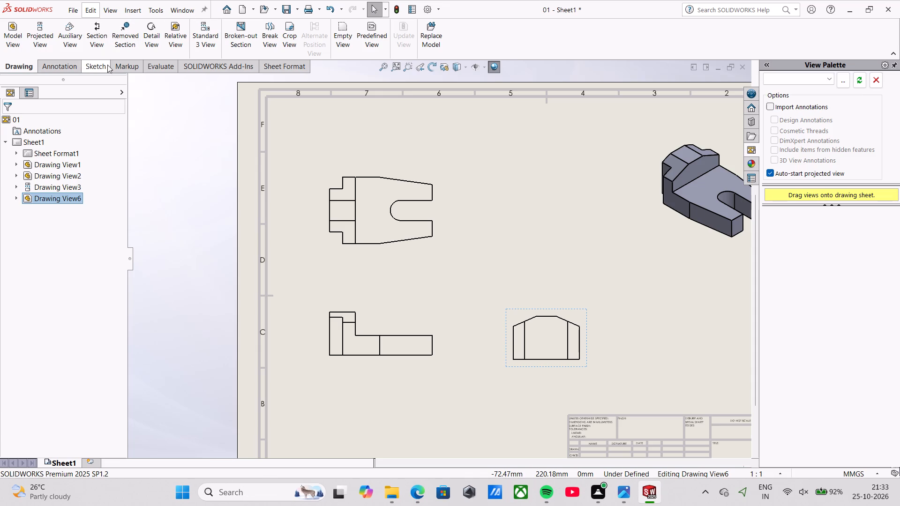
Dimension the bracket's overall width in the top view with Smart Dimension, placing it outside the stepped end.
click(51, 72)
click(29, 36)
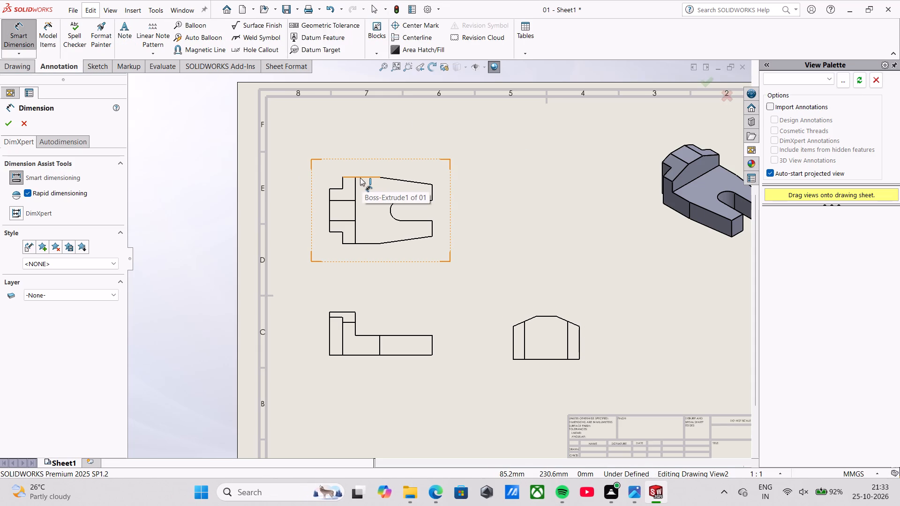
scroll(358, 179, down, 3)
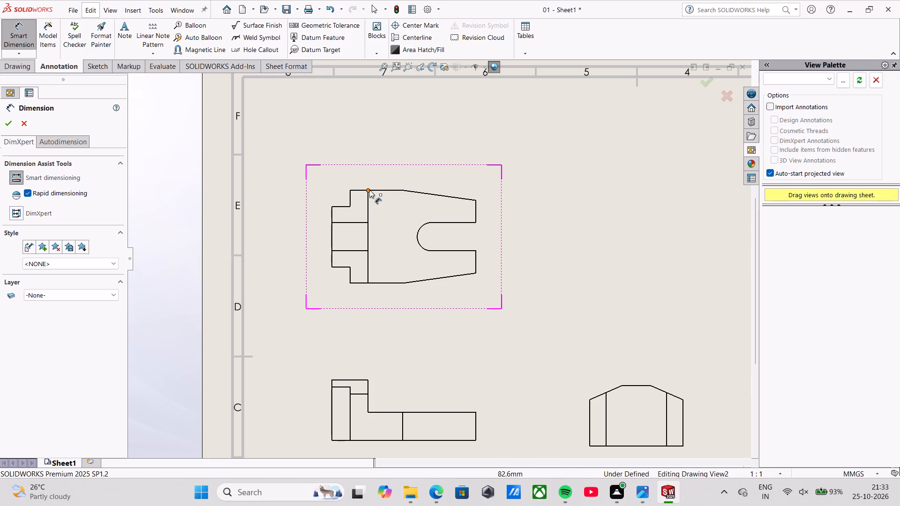
click(369, 190)
click(369, 283)
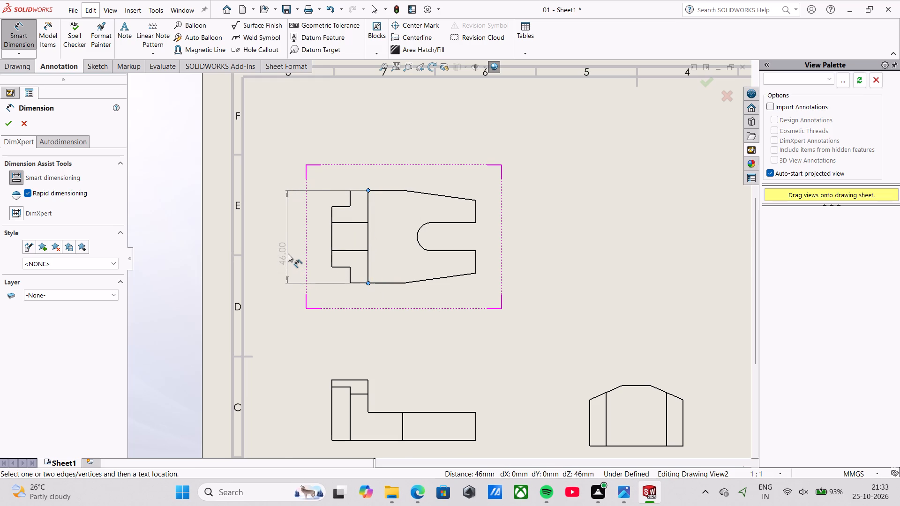
click(287, 245)
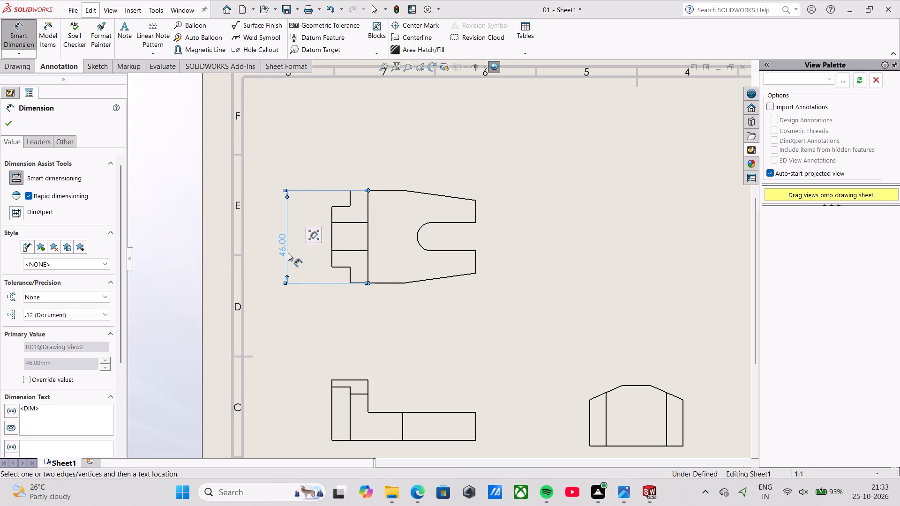
drag(281, 249, 281, 245)
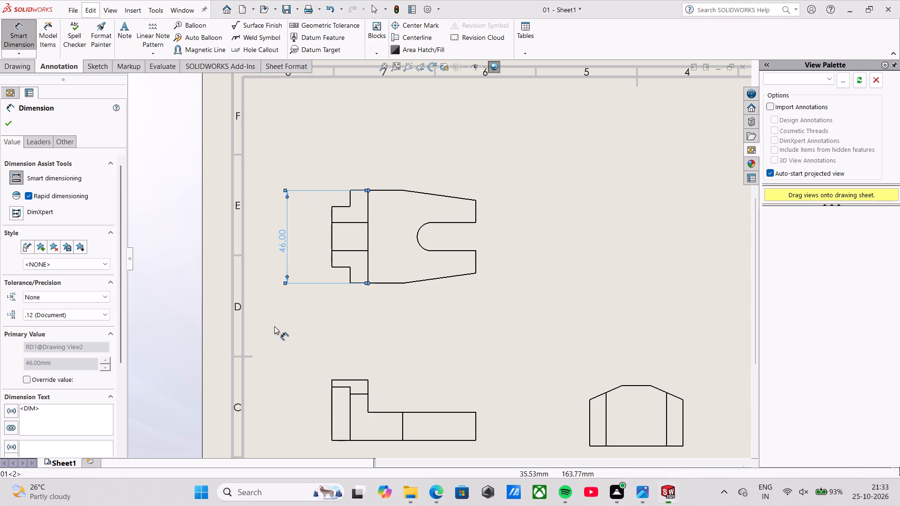
click(274, 326)
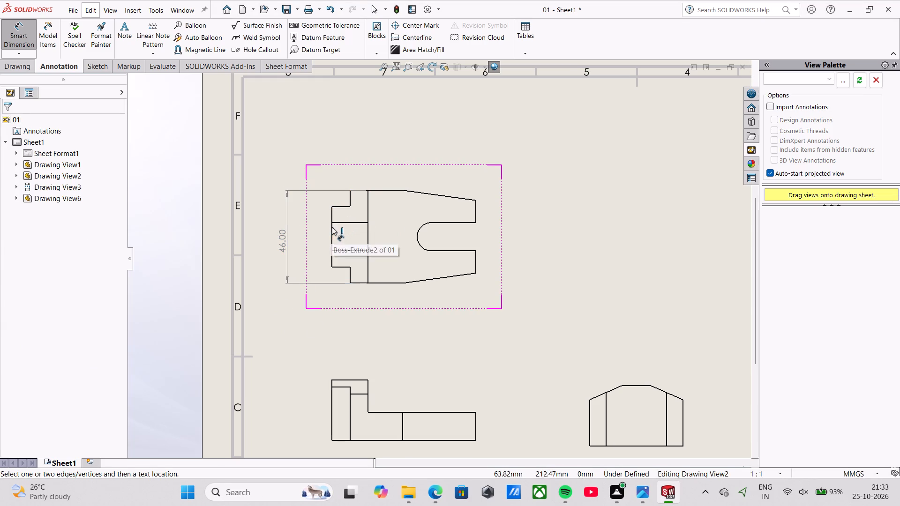
Dimension the corner notch's depth and the slot's straight length in the top view, placing both above the outline.
click(349, 191)
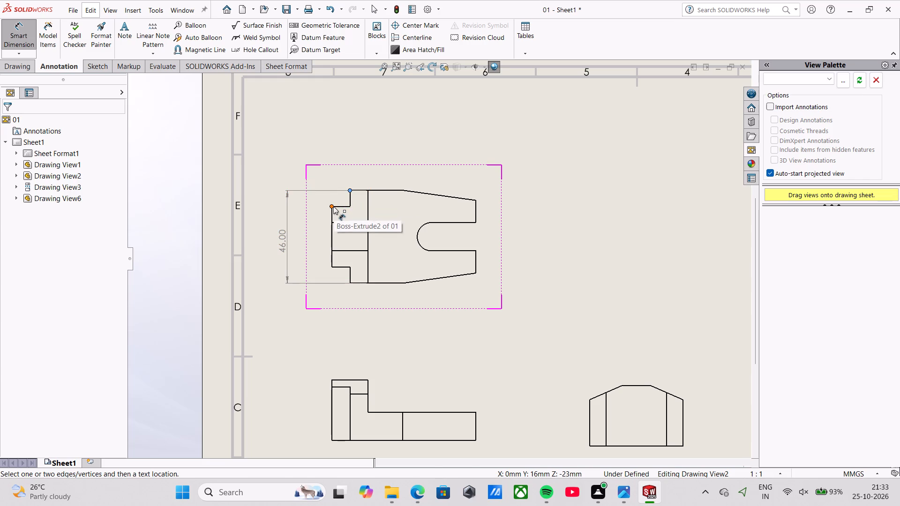
click(333, 206)
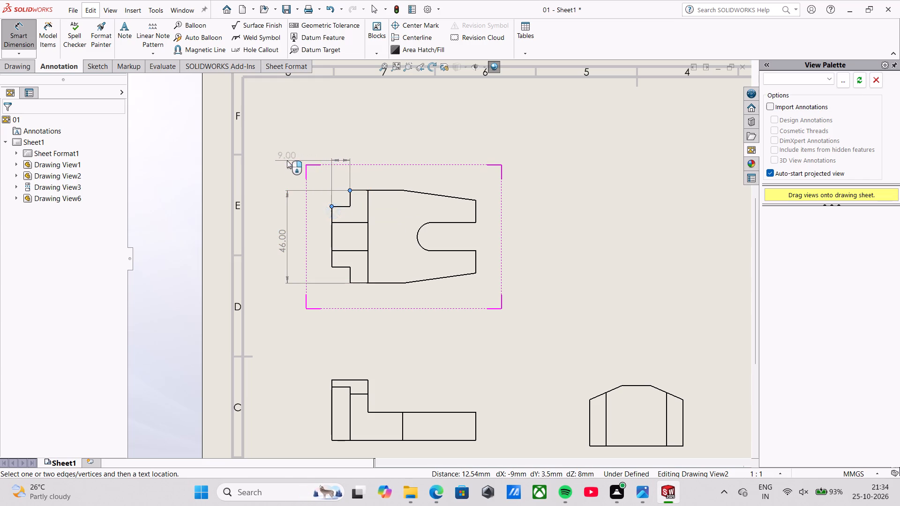
click(342, 146)
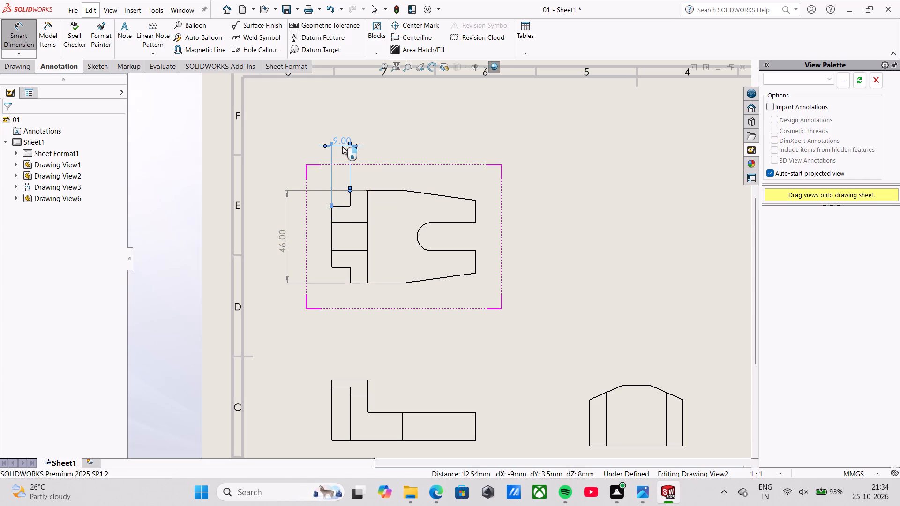
click(366, 166)
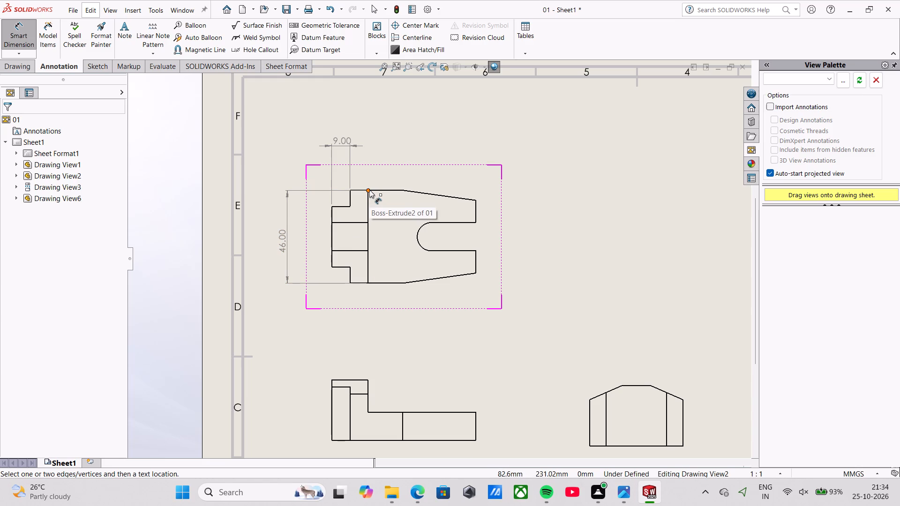
click(433, 221)
click(475, 223)
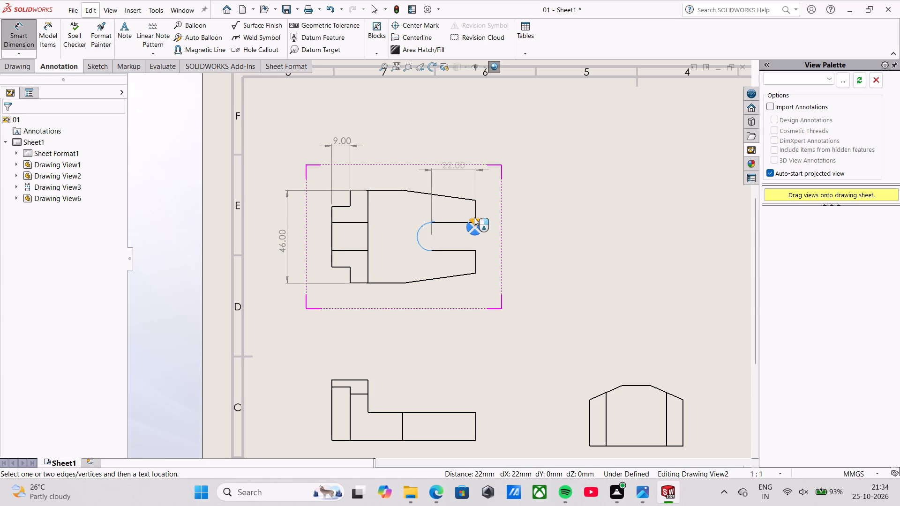
click(451, 148)
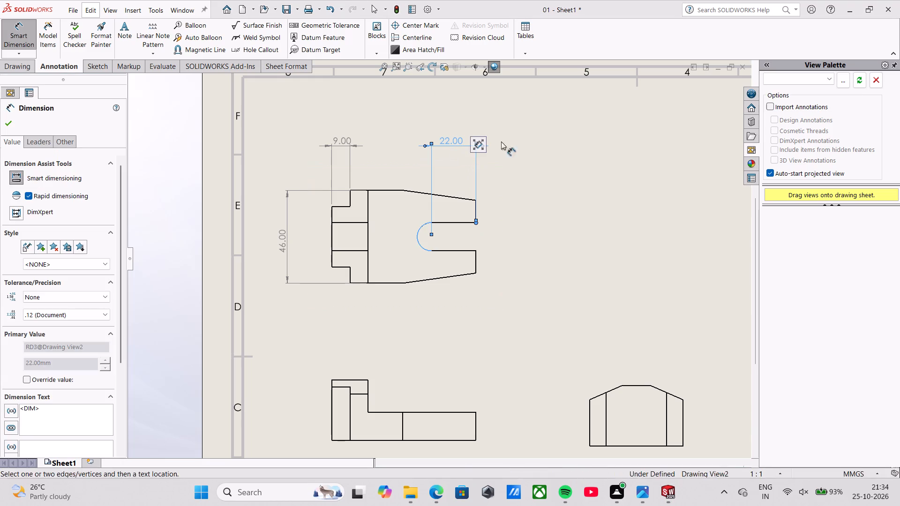
click(526, 137)
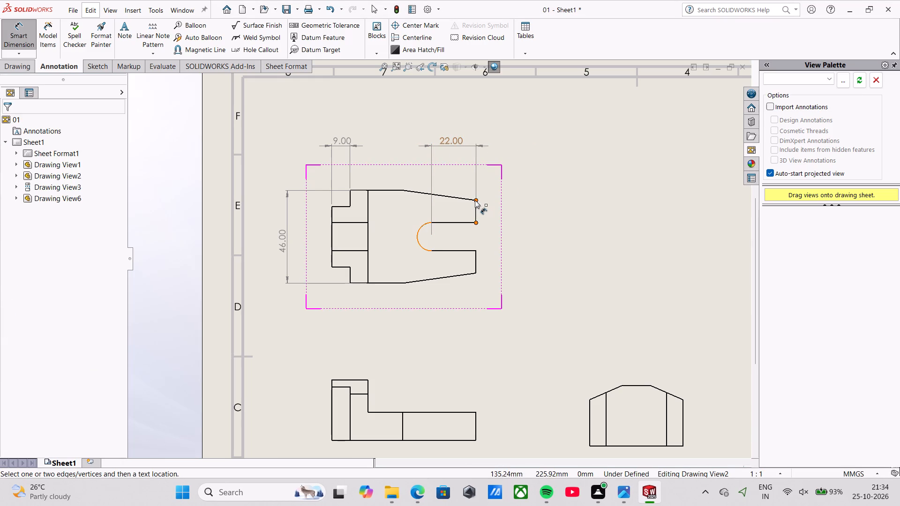
Dimension both prong end widths and the slot opening between them as an aligned vertical chain beside the top view.
click(475, 201)
click(476, 223)
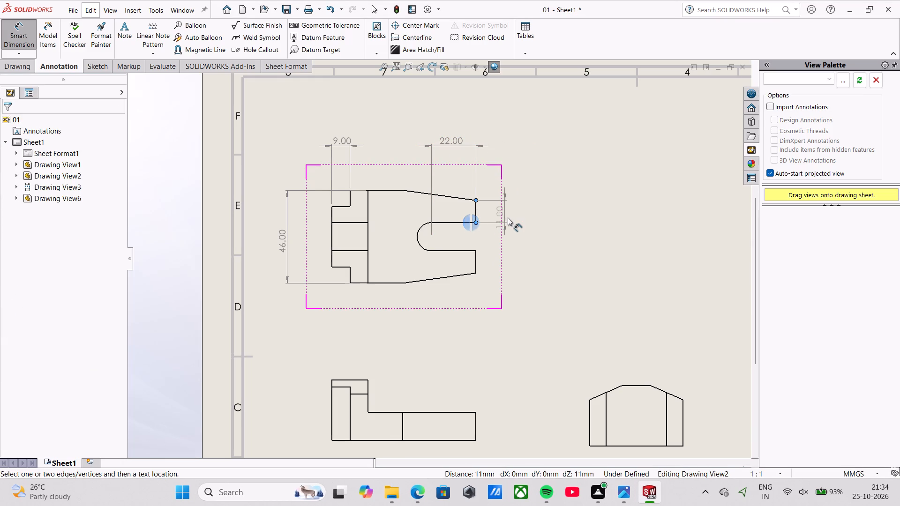
click(523, 183)
click(588, 192)
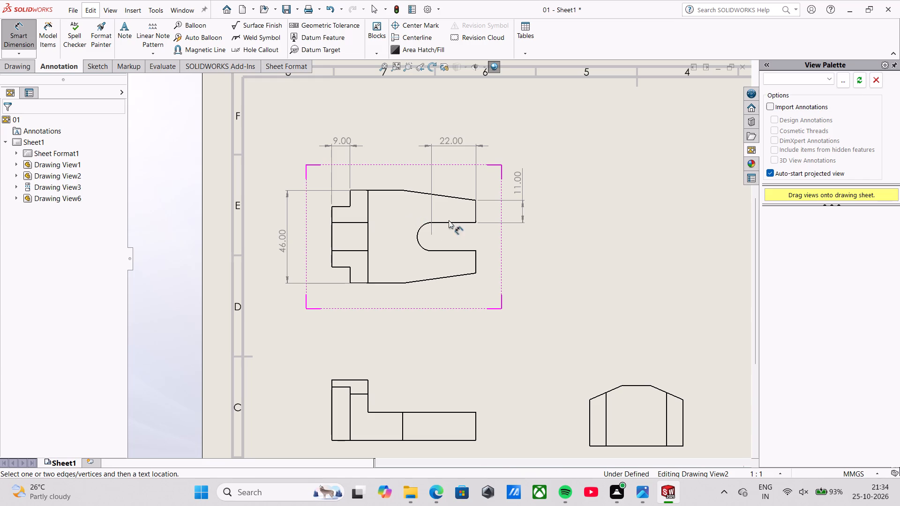
click(477, 222)
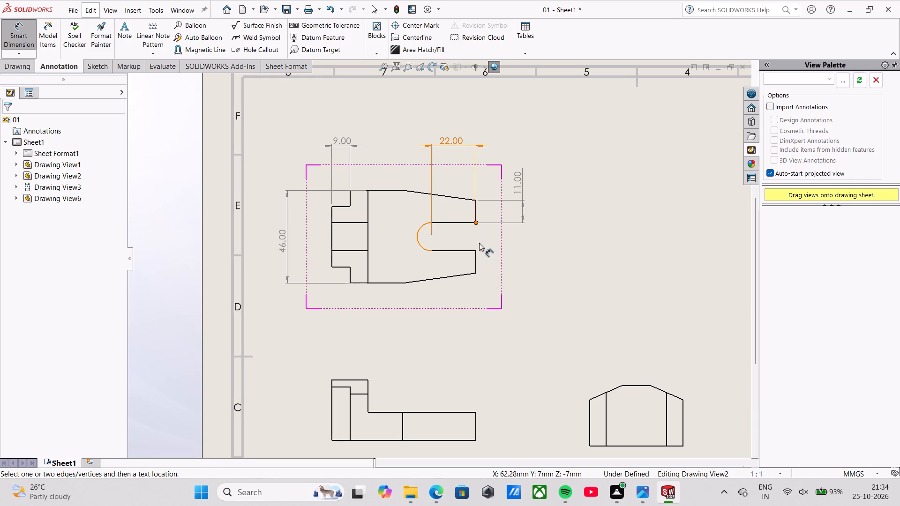
click(474, 251)
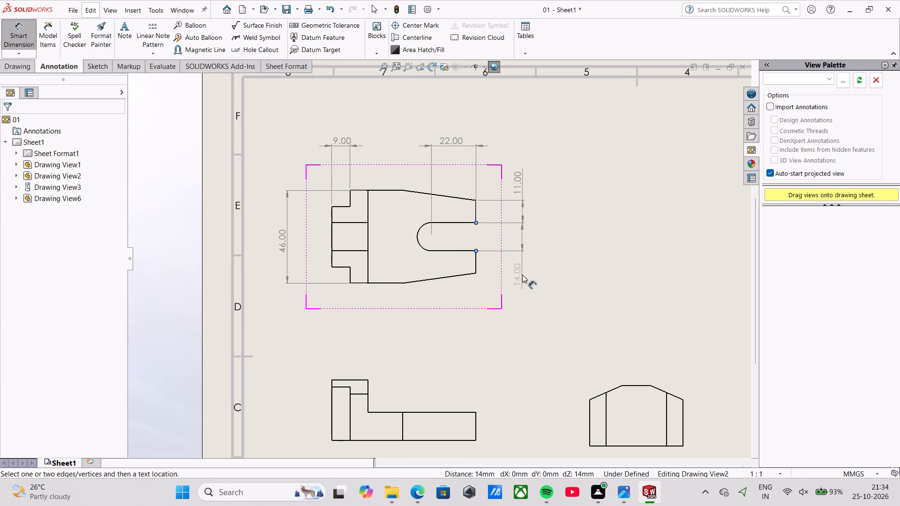
click(523, 238)
click(539, 244)
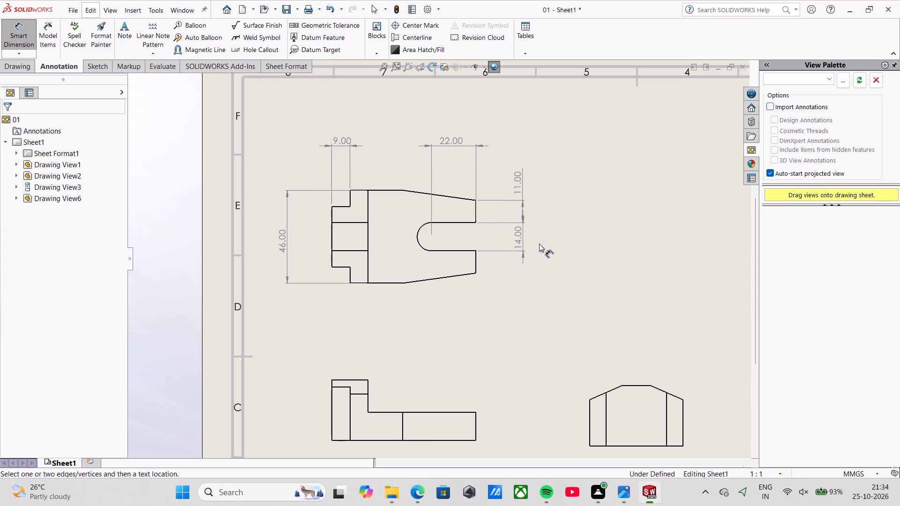
click(475, 273)
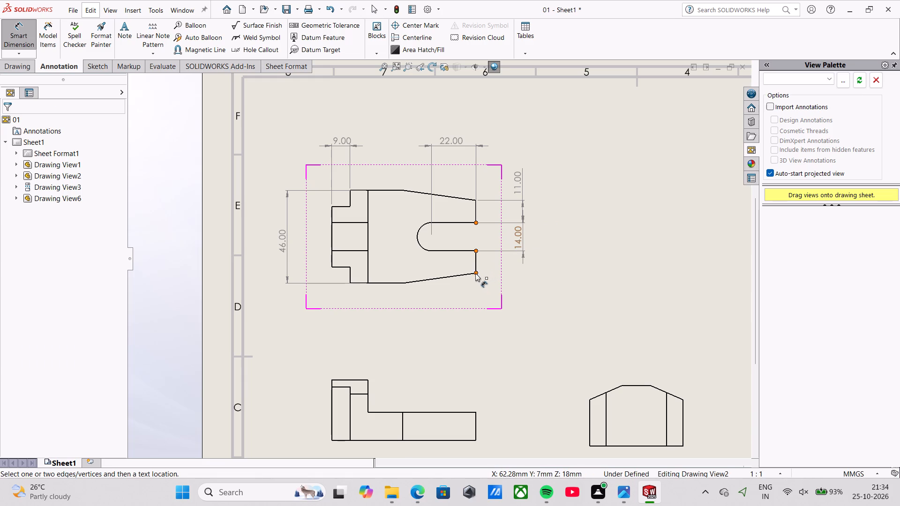
click(476, 251)
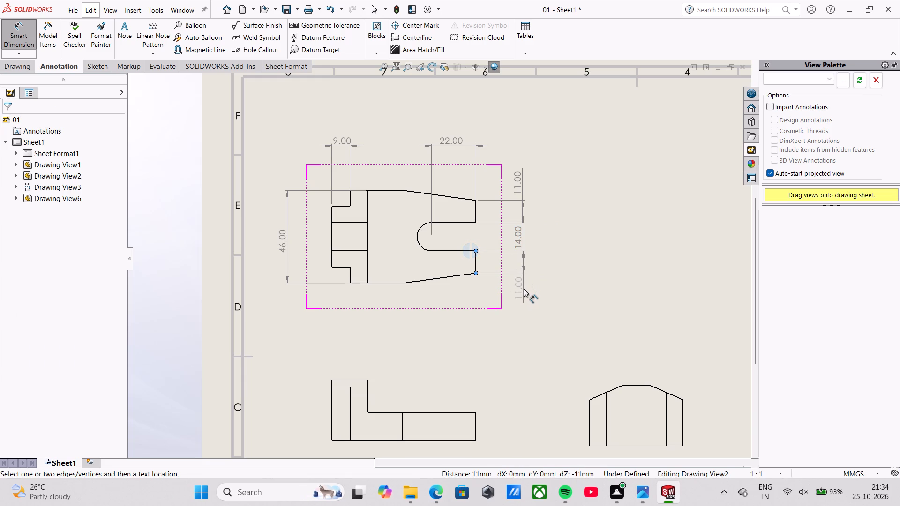
click(524, 289)
click(577, 232)
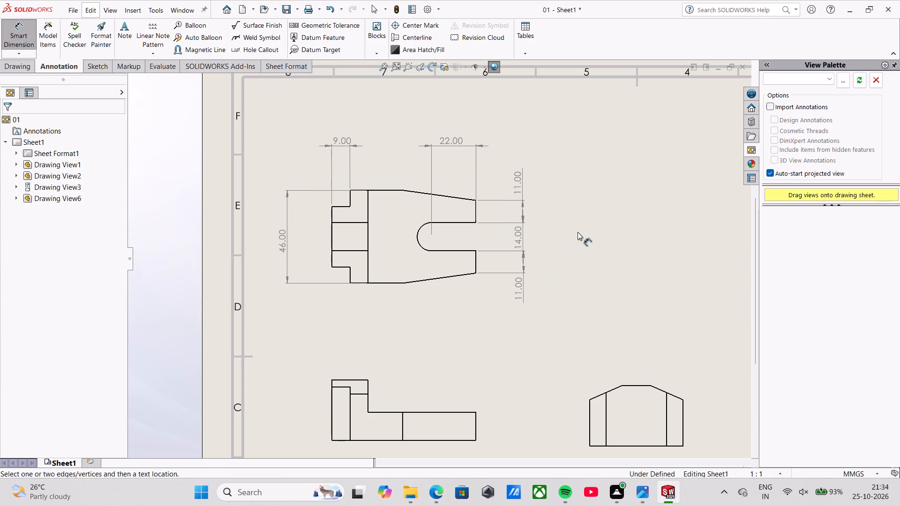
Dimension the slot's end radius inside the top view and the upright's full thickness below it.
scroll(424, 235, down, 3)
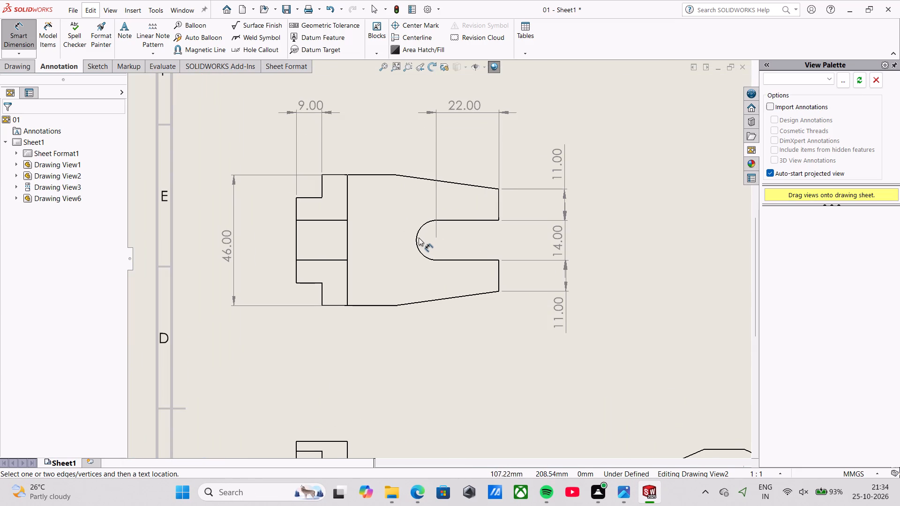
click(417, 238)
click(393, 221)
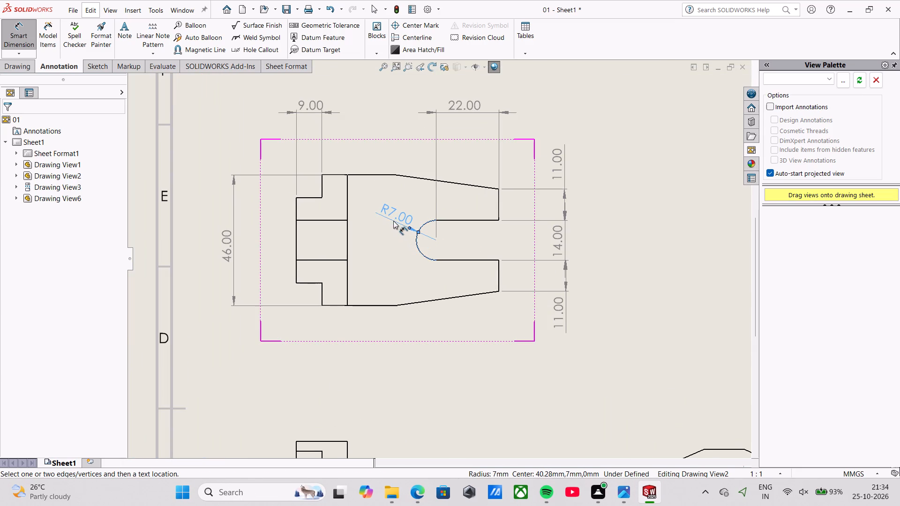
click(390, 369)
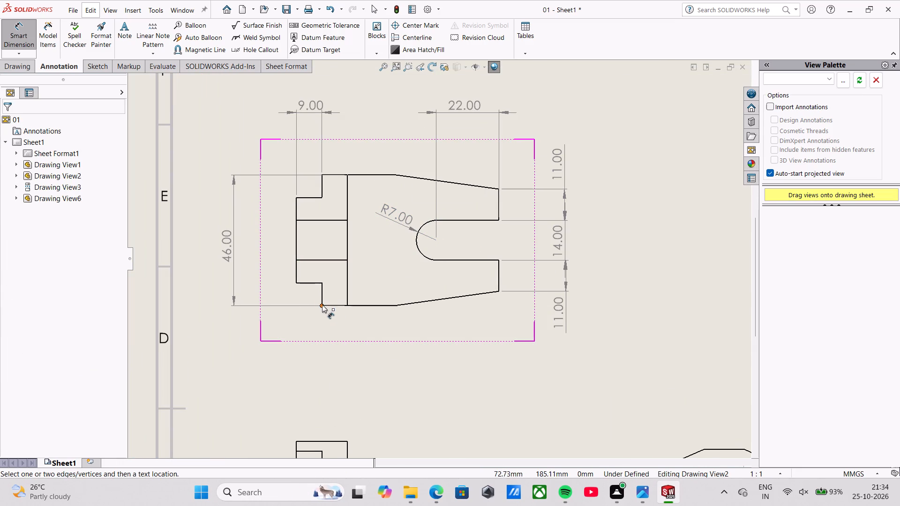
click(348, 305)
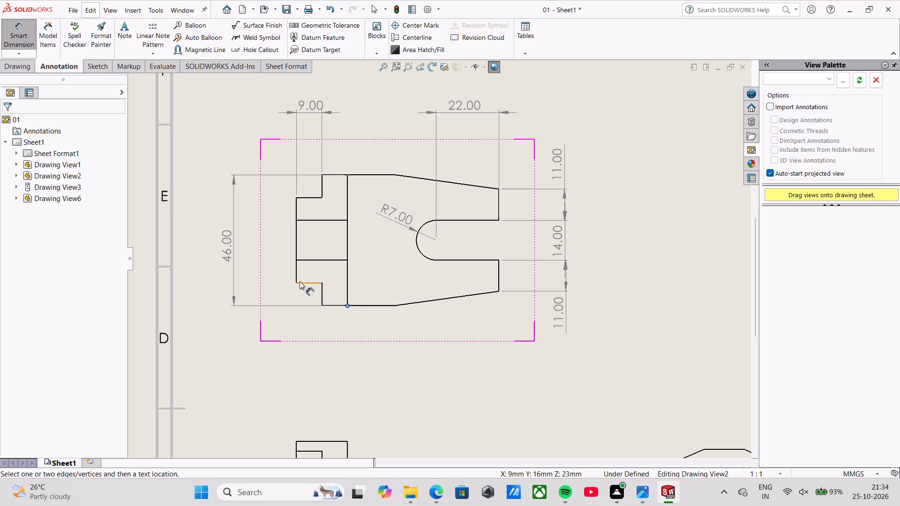
click(297, 284)
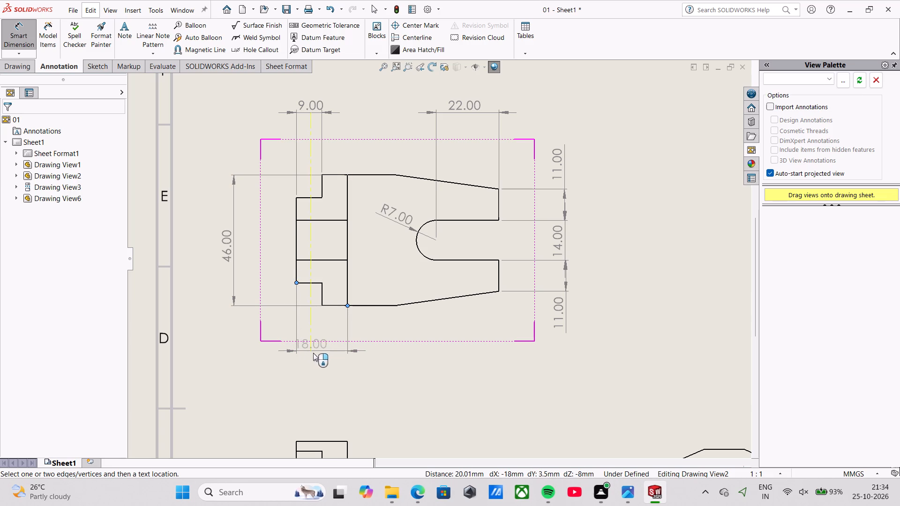
click(320, 350)
click(442, 380)
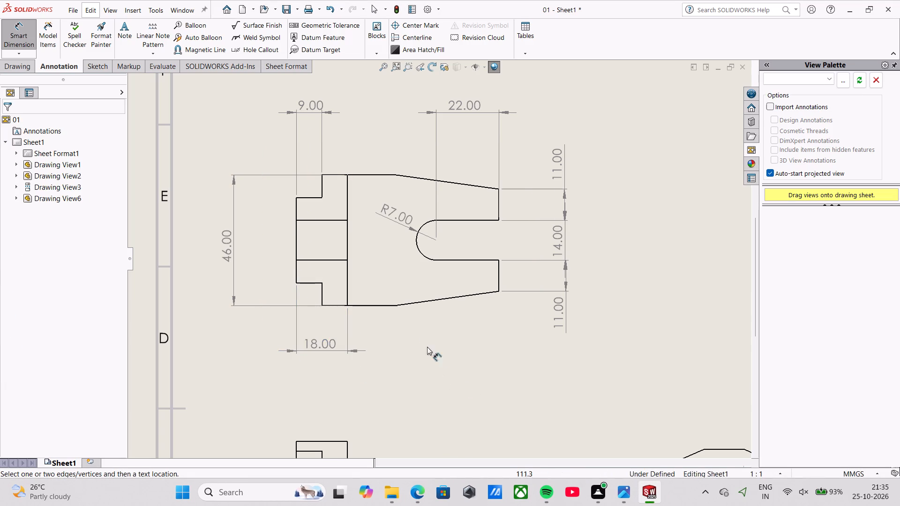
Dimension the base plate's thickness at its free end in the front view, outside the outline.
scroll(419, 325, up, 3)
scroll(452, 298, up, 1)
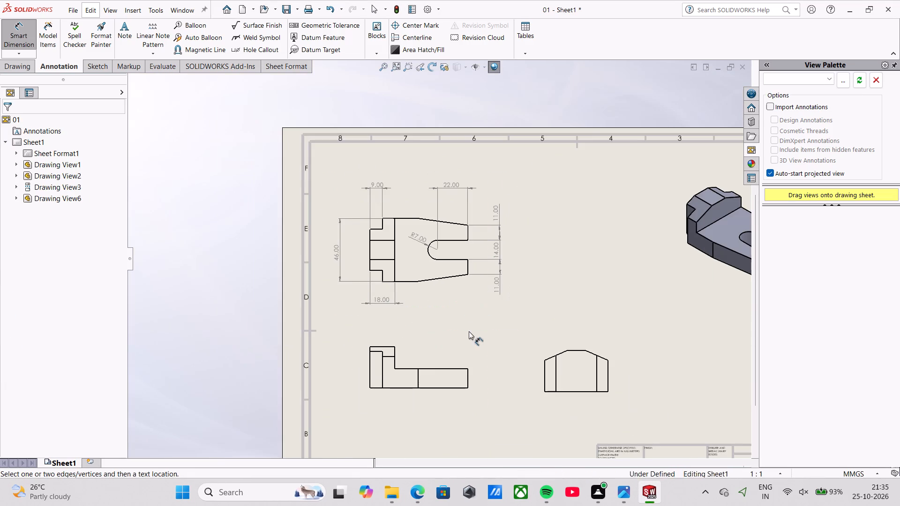
scroll(426, 375, down, 4)
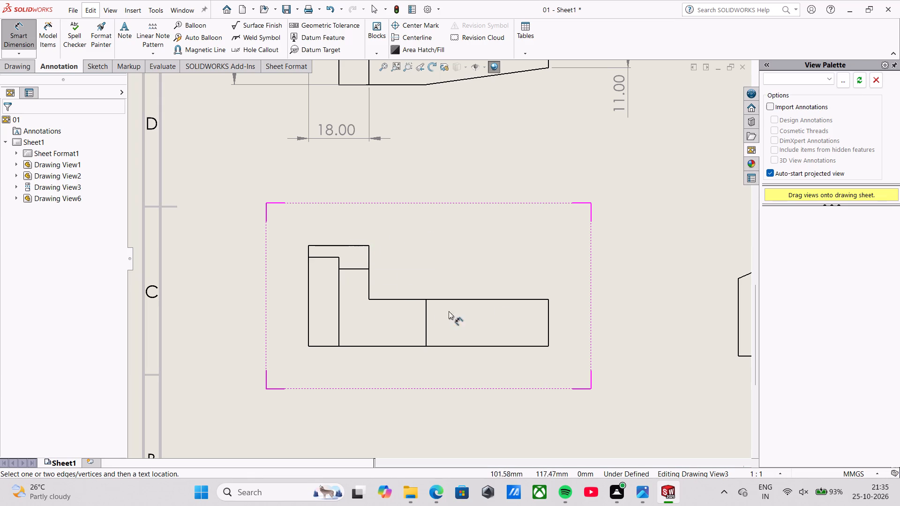
click(548, 309)
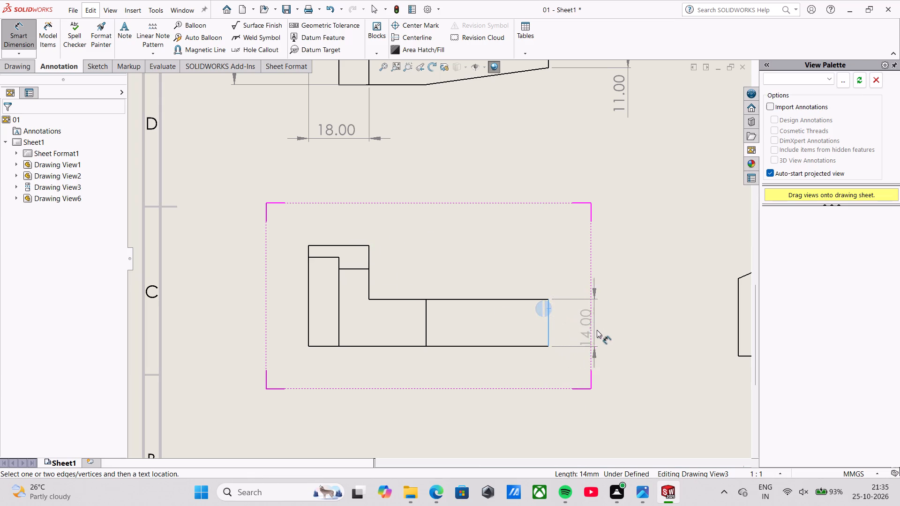
click(628, 389)
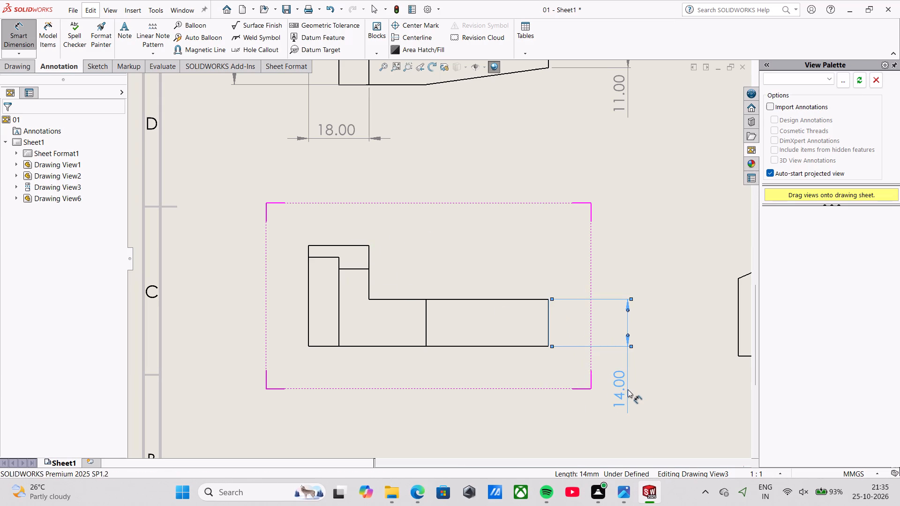
Dimension the upright's full height in the front view, placing it outside the outline beside the upright's outer face.
click(657, 373)
click(549, 384)
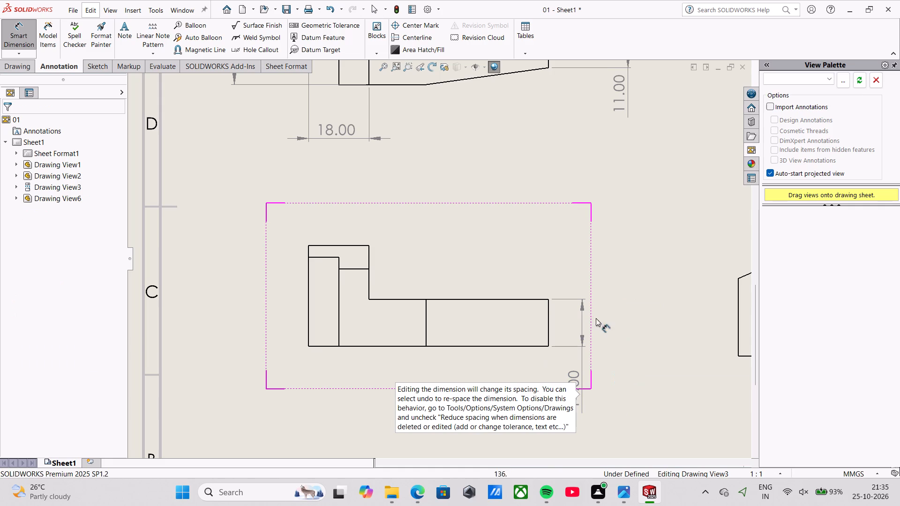
click(654, 279)
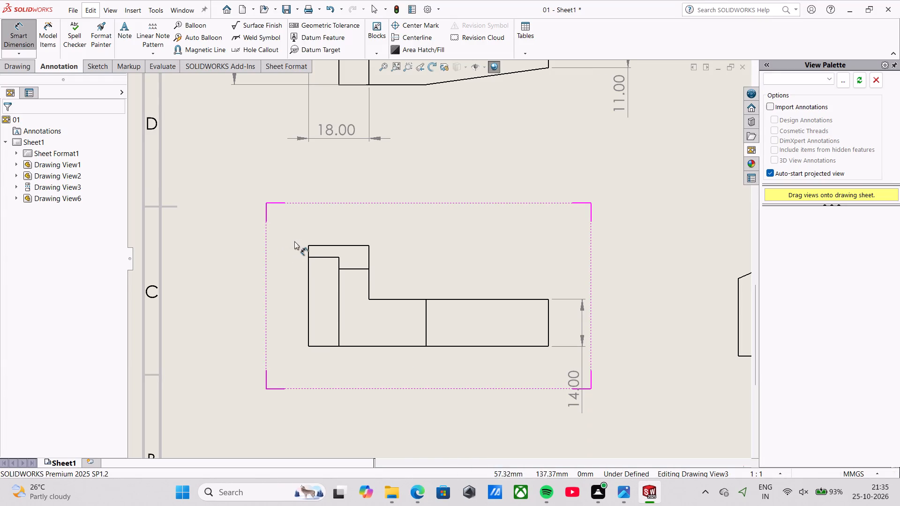
click(309, 269)
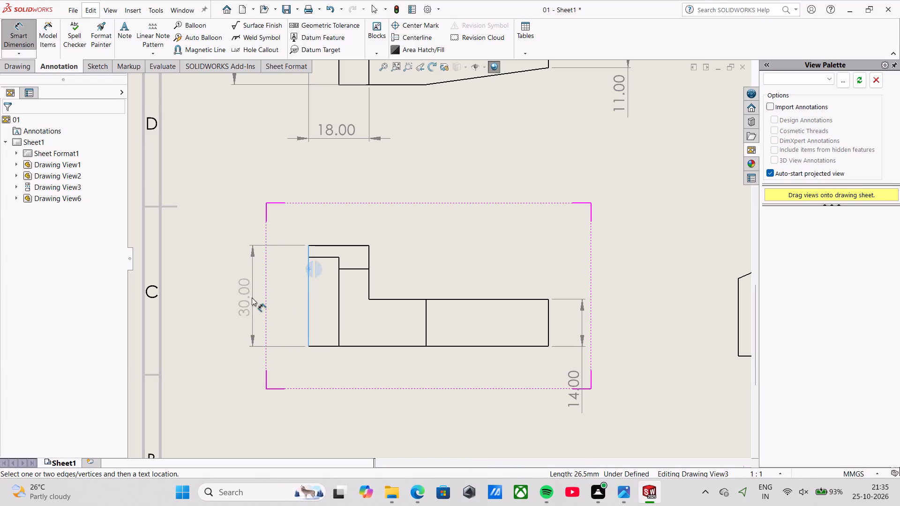
click(238, 297)
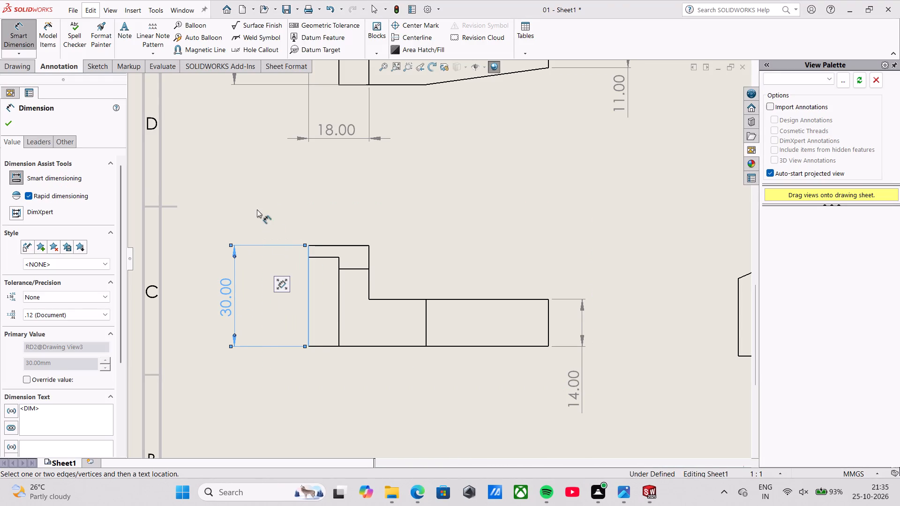
click(232, 210)
Dimension the flat top edge's width in the left view, placing the dimension above the outline with its text offset to one side.
scroll(371, 265, up, 4)
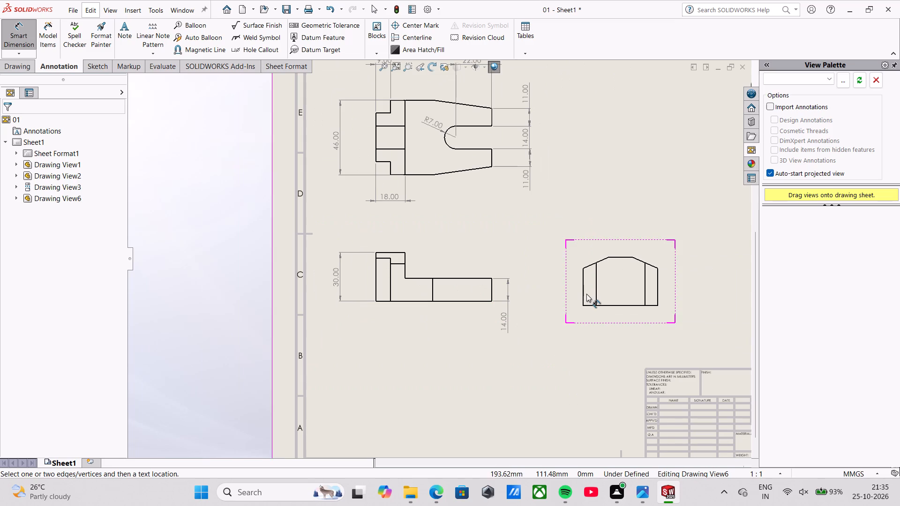
scroll(587, 296, down, 5)
scroll(581, 250, down, 1)
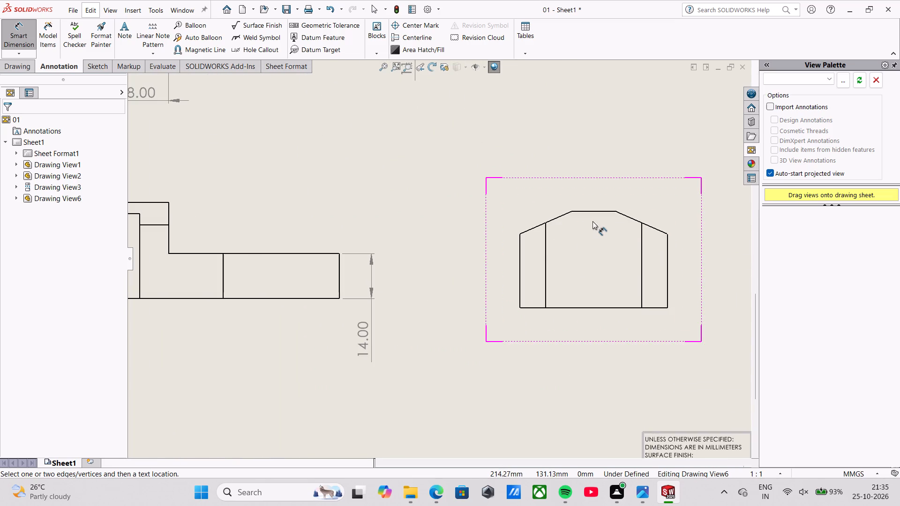
scroll(592, 221, up, 4)
scroll(560, 234, down, 3)
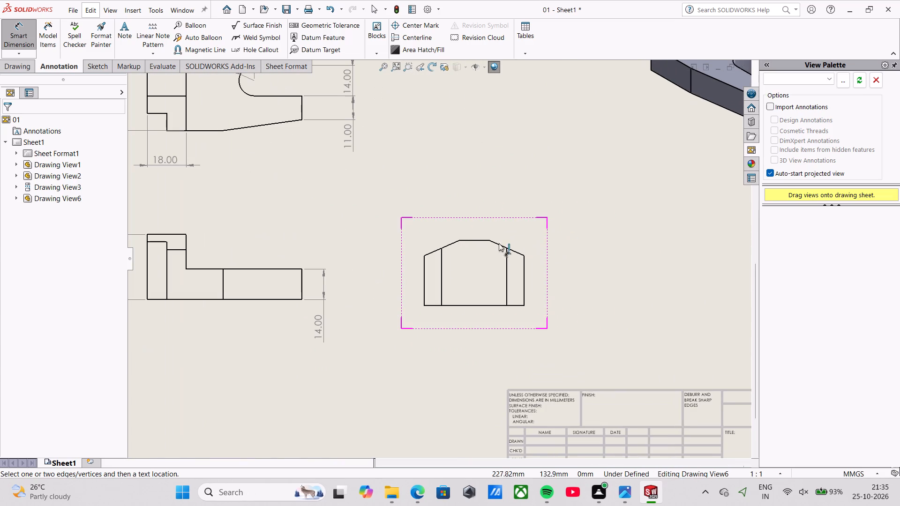
click(460, 241)
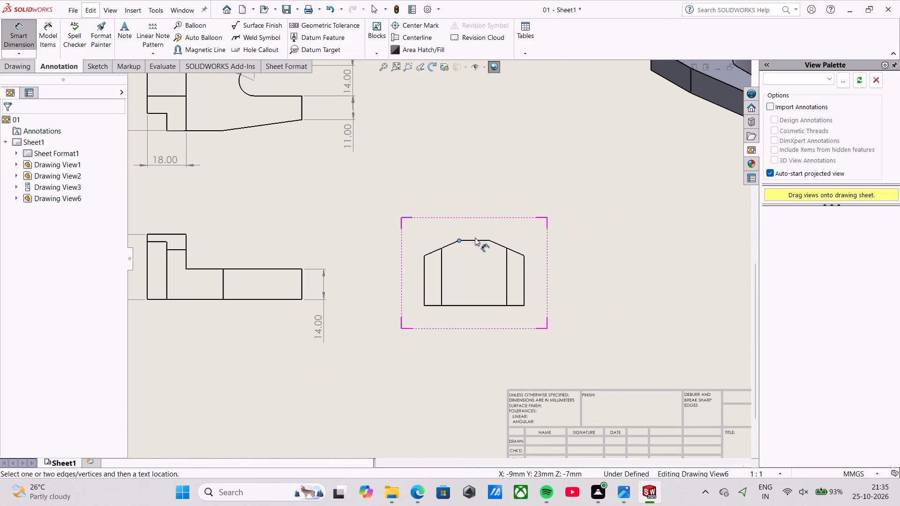
click(490, 240)
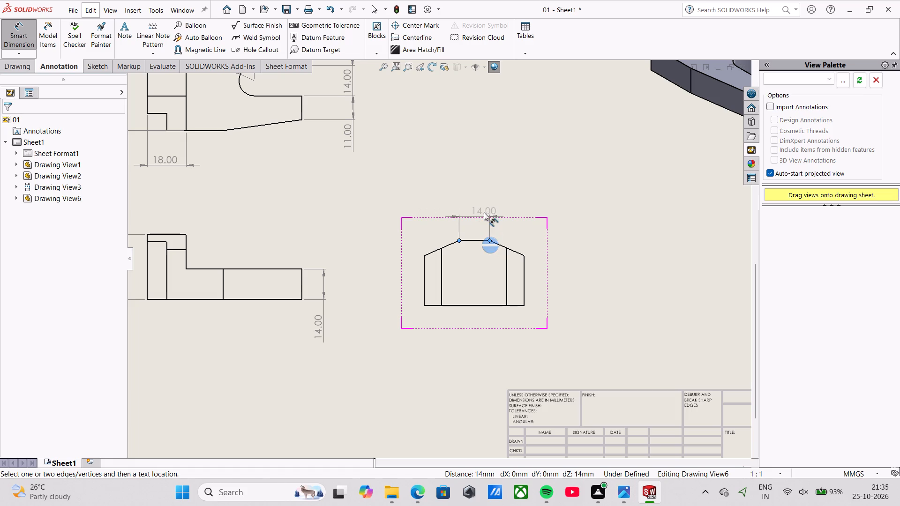
click(529, 198)
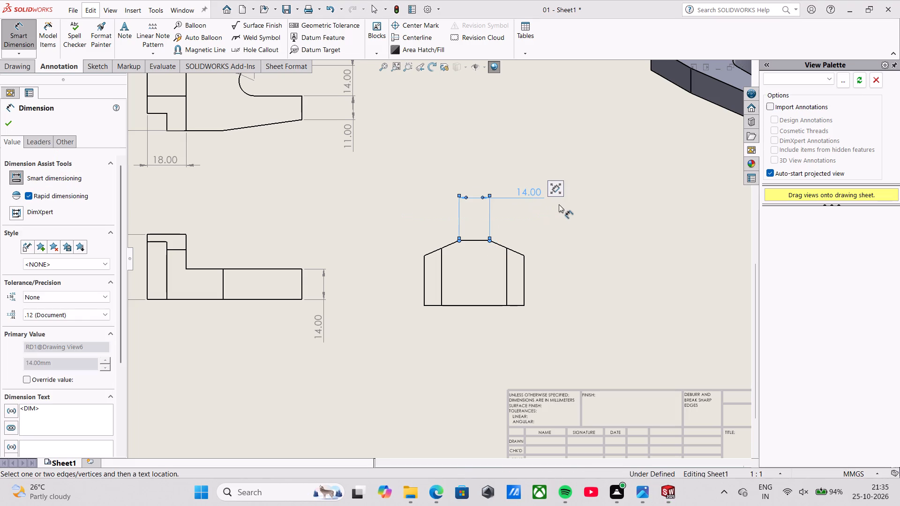
click(562, 204)
Dimension the horizontal width of one sloped top edge in the left view, with the text moved outside the extension lines.
click(489, 241)
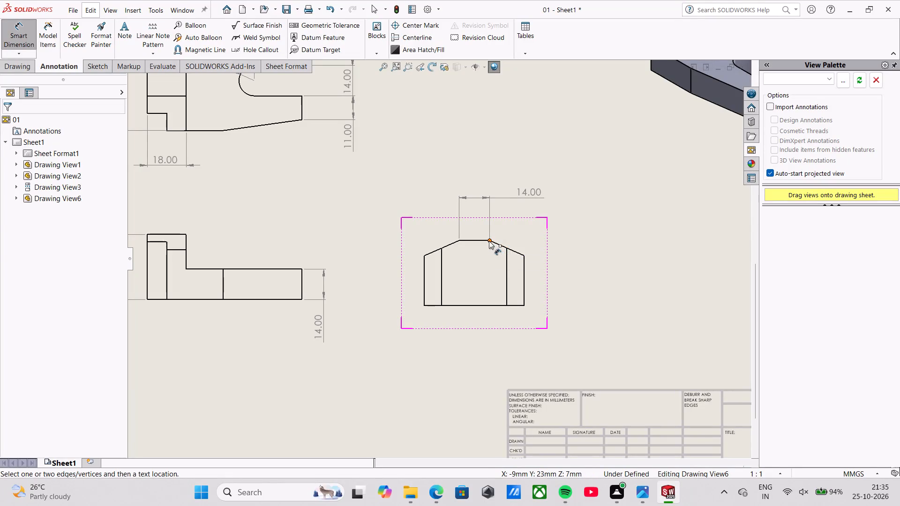
click(525, 257)
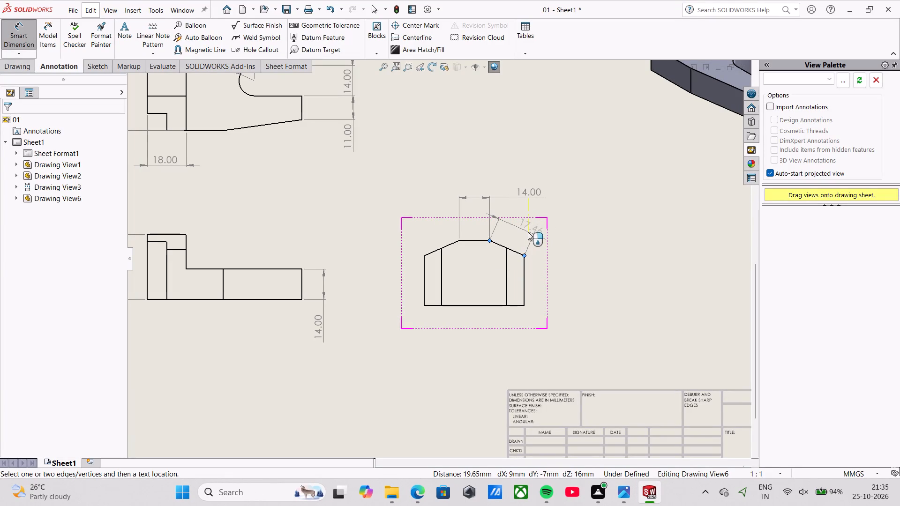
click(519, 233)
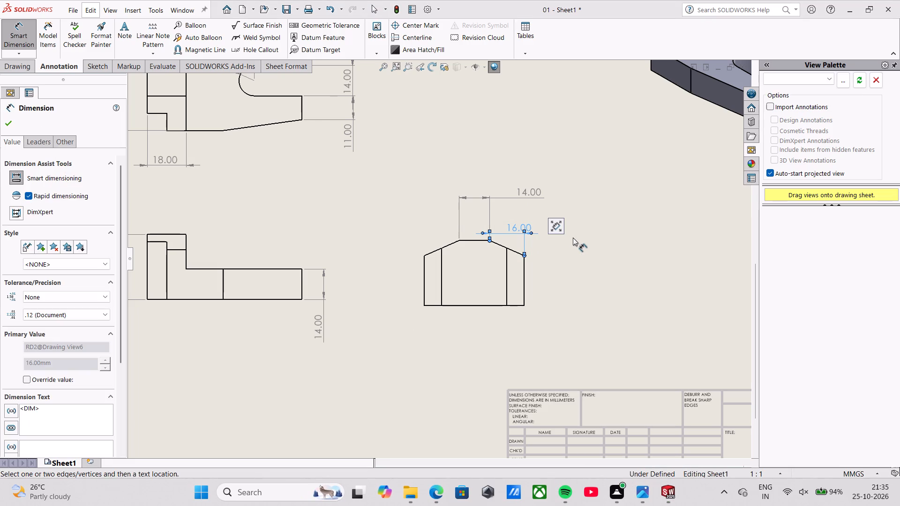
click(573, 238)
drag(519, 228, 564, 230)
click(618, 235)
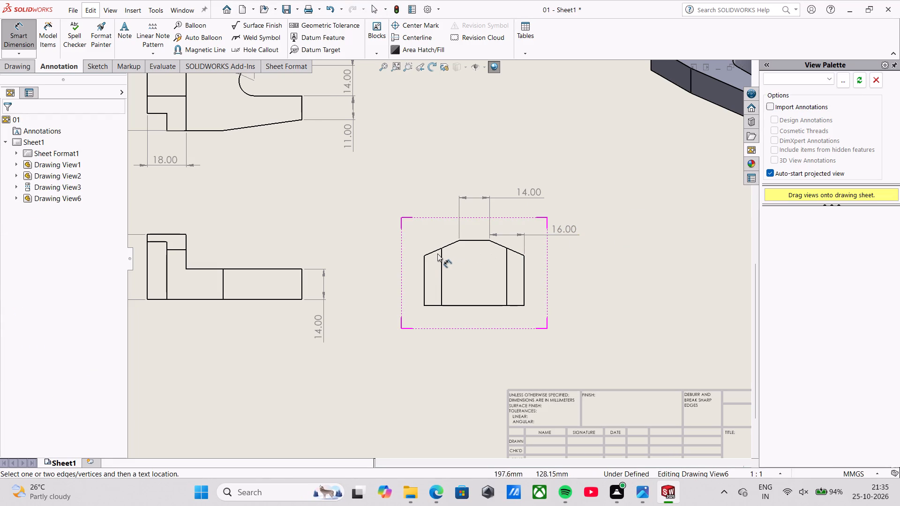
Dimension the height of the short vertical side edge in the left view, placing it outside the outline on the front-view side.
click(426, 259)
click(425, 263)
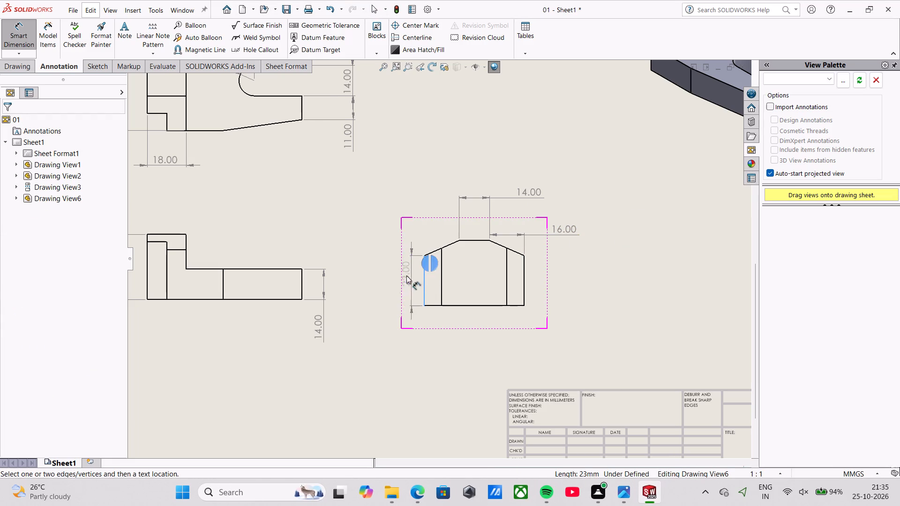
click(381, 337)
click(435, 348)
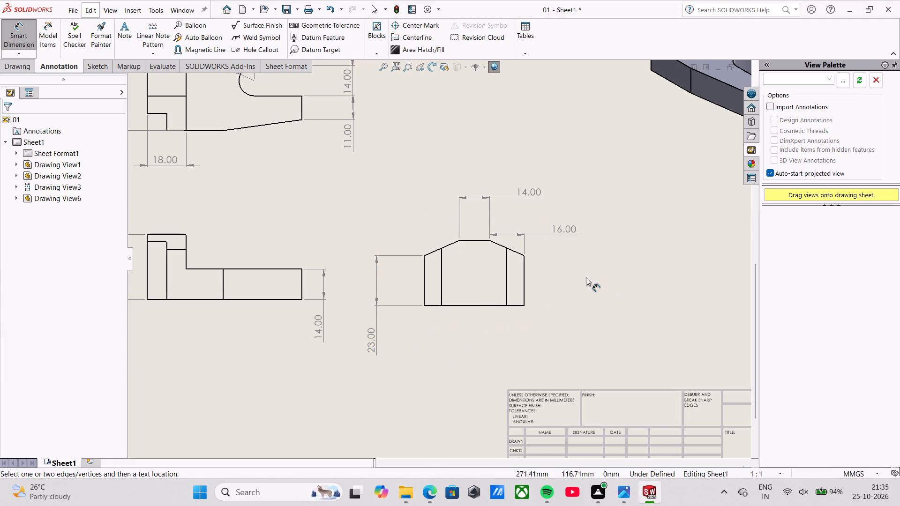
Save the drawing as "01 DRAFTING" in the WORK FROM HOME folder, replacing the existing file.
scroll(558, 275, up, 3)
scroll(495, 266, up, 1)
scroll(389, 164, down, 1)
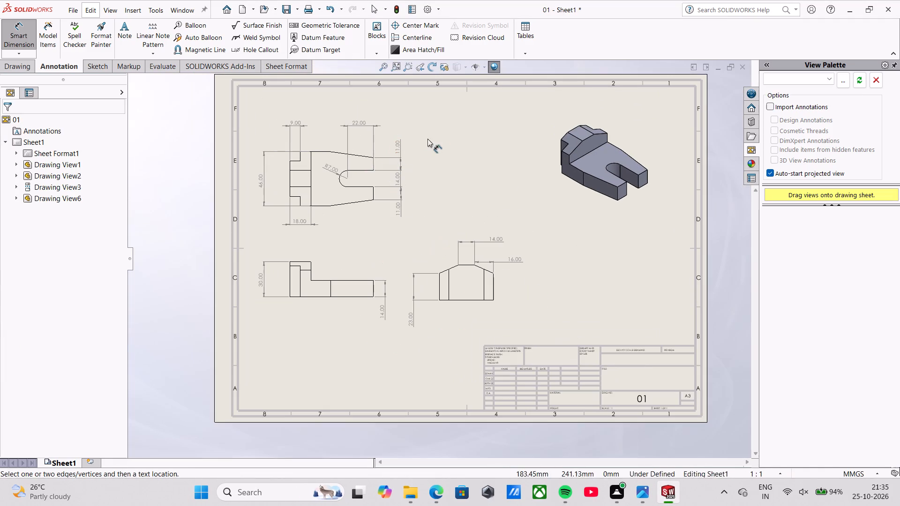
click(69, 10)
click(97, 93)
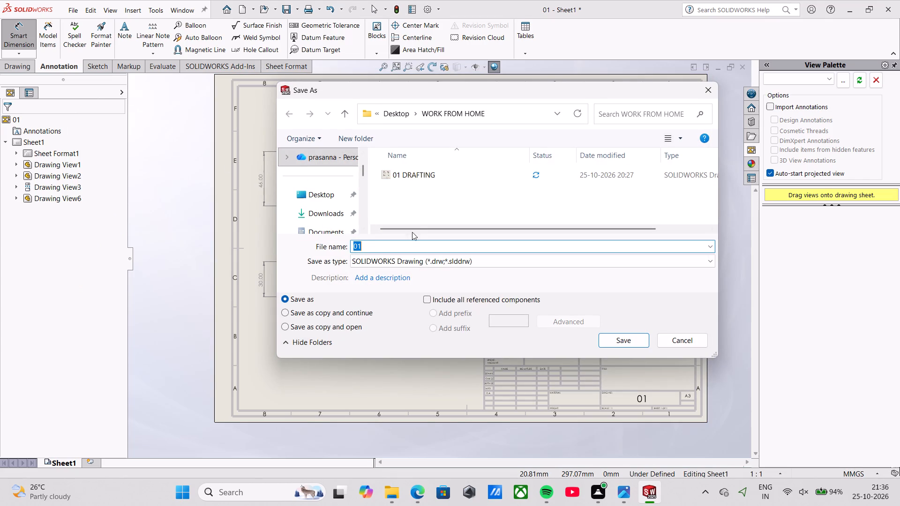
click(397, 244)
key(space)
text(DRAFTING)
key(Return)
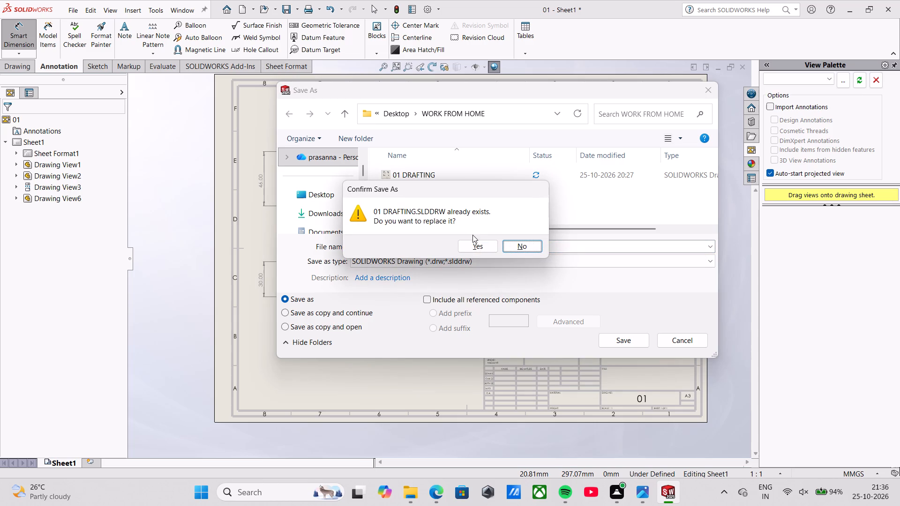
click(474, 243)
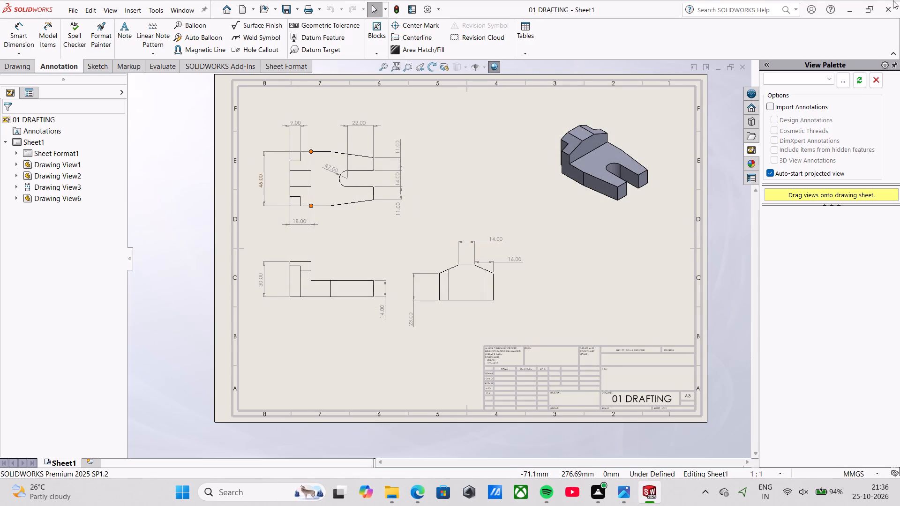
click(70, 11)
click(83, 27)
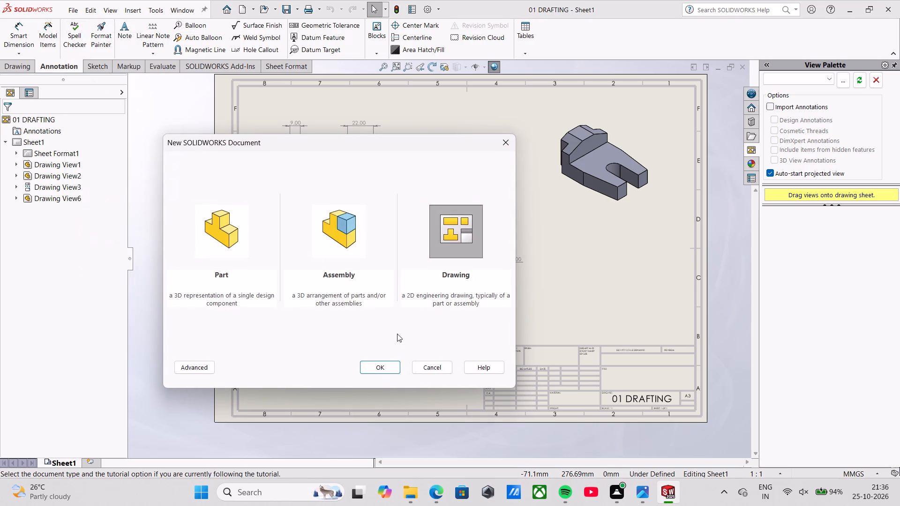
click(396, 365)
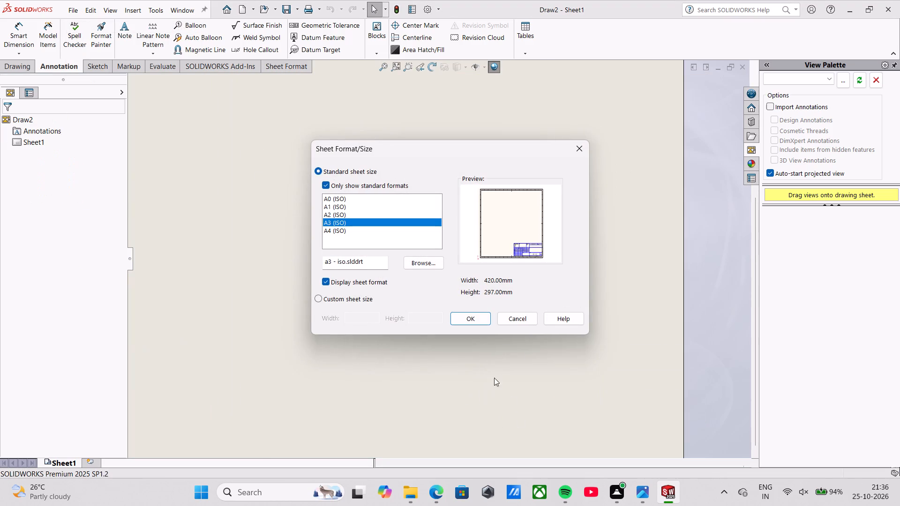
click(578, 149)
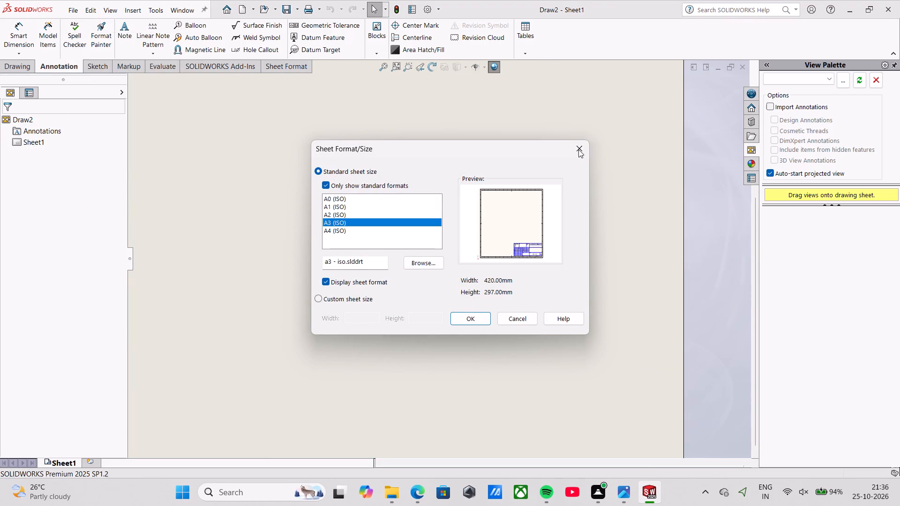